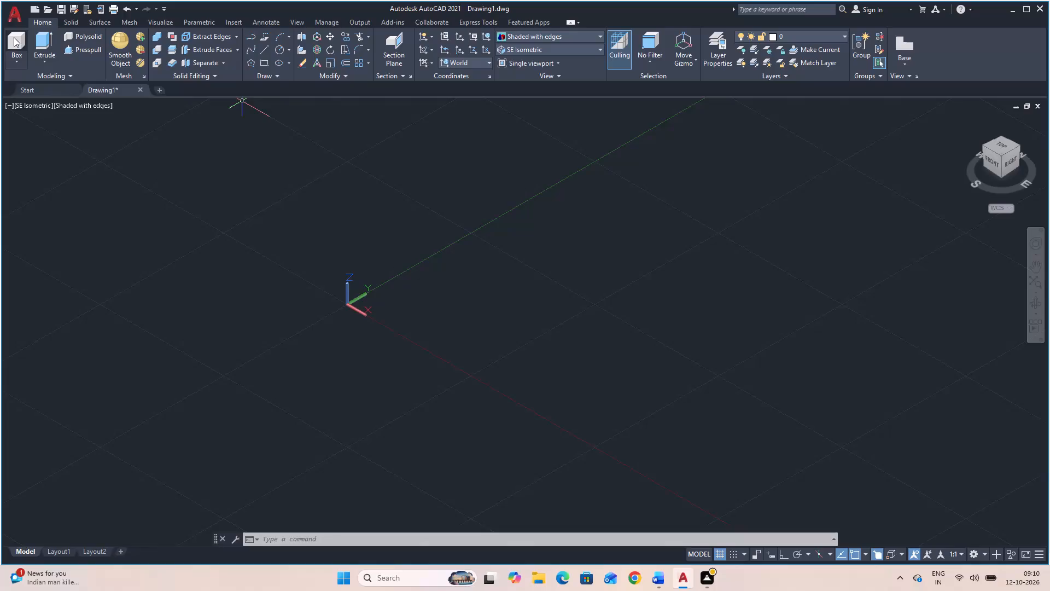
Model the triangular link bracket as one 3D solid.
With Ortho on, create a solid box near the origin with length 75 along the Y axis, width 12 and height 50.
click(14, 37)
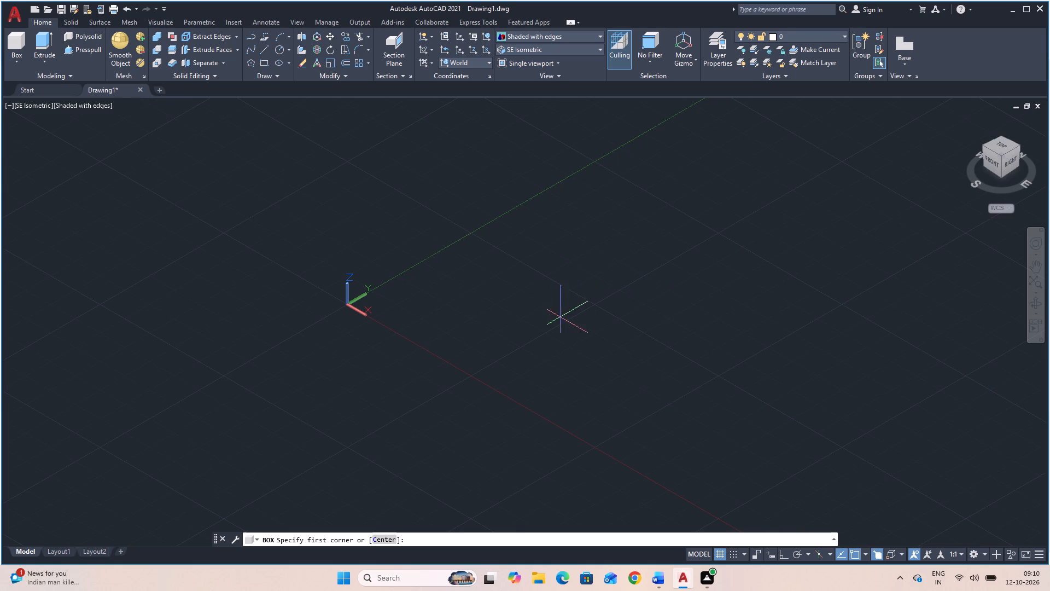
click(784, 551)
click(466, 282)
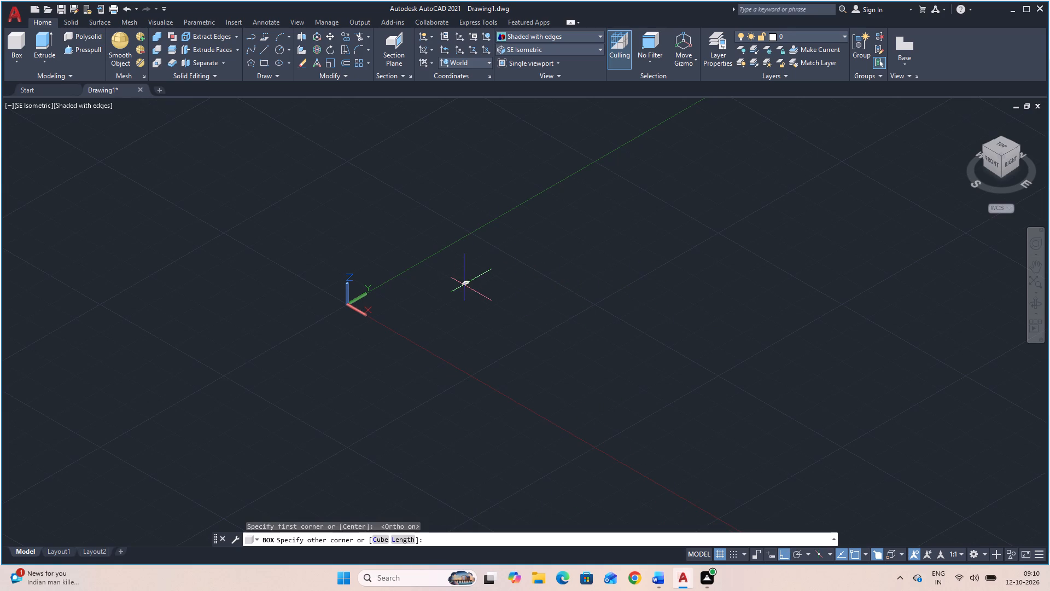
click(410, 542)
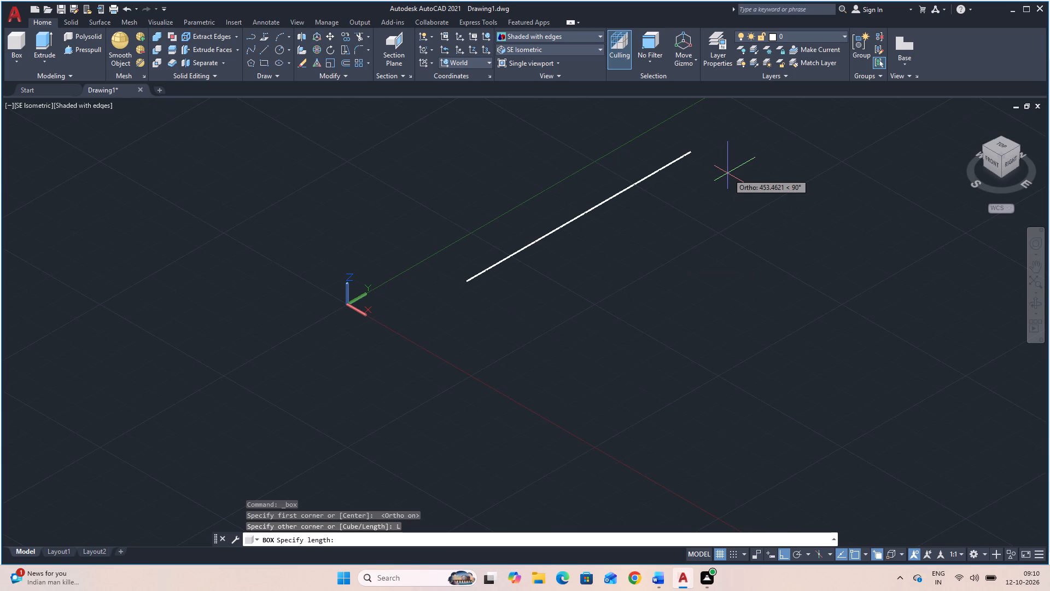
text(75)
key(Return)
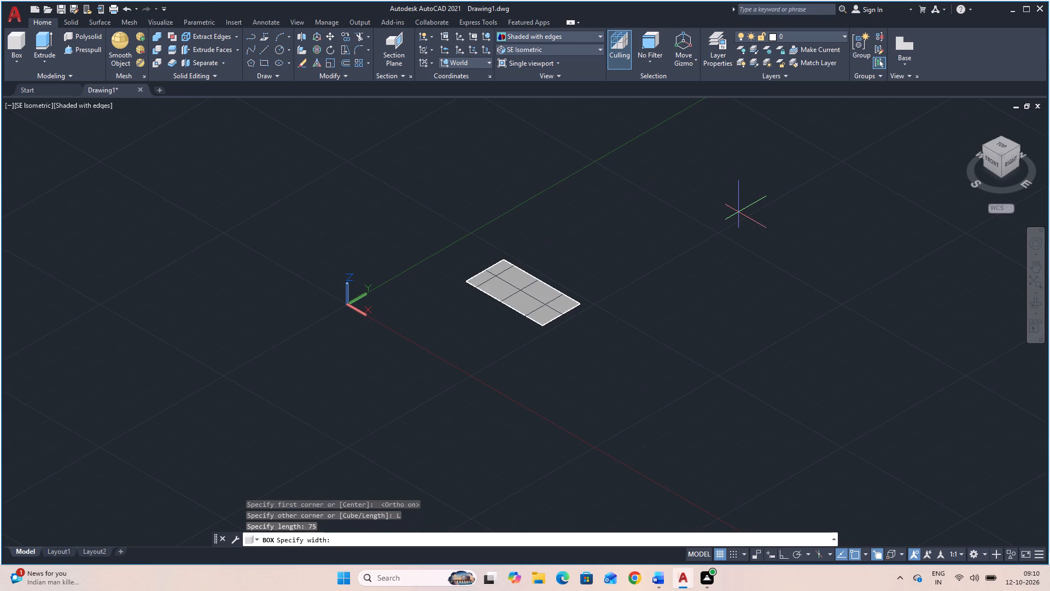
text(12)
key(Return)
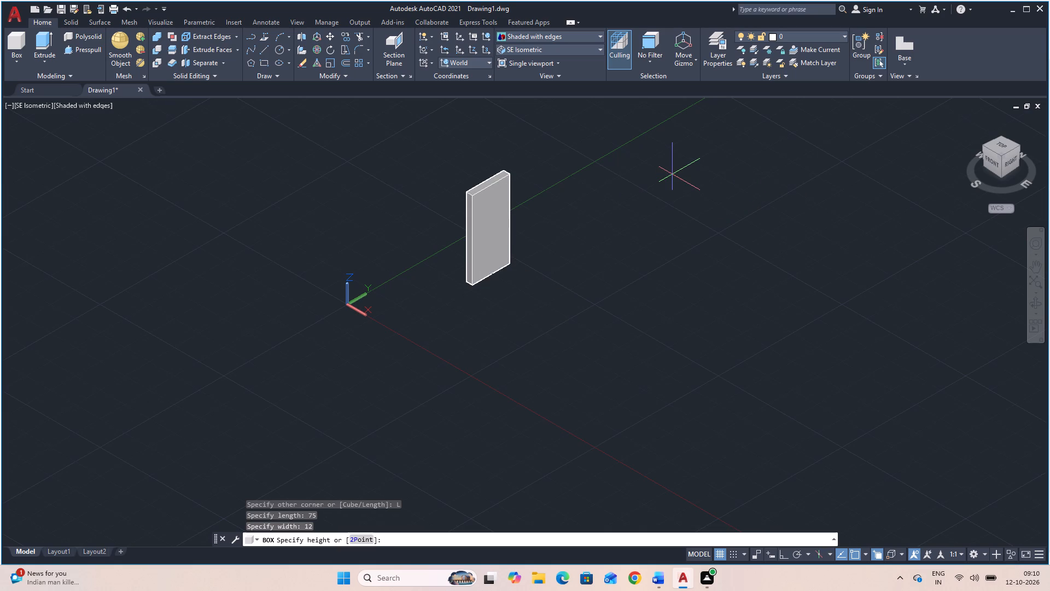
text(50)
key(Return)
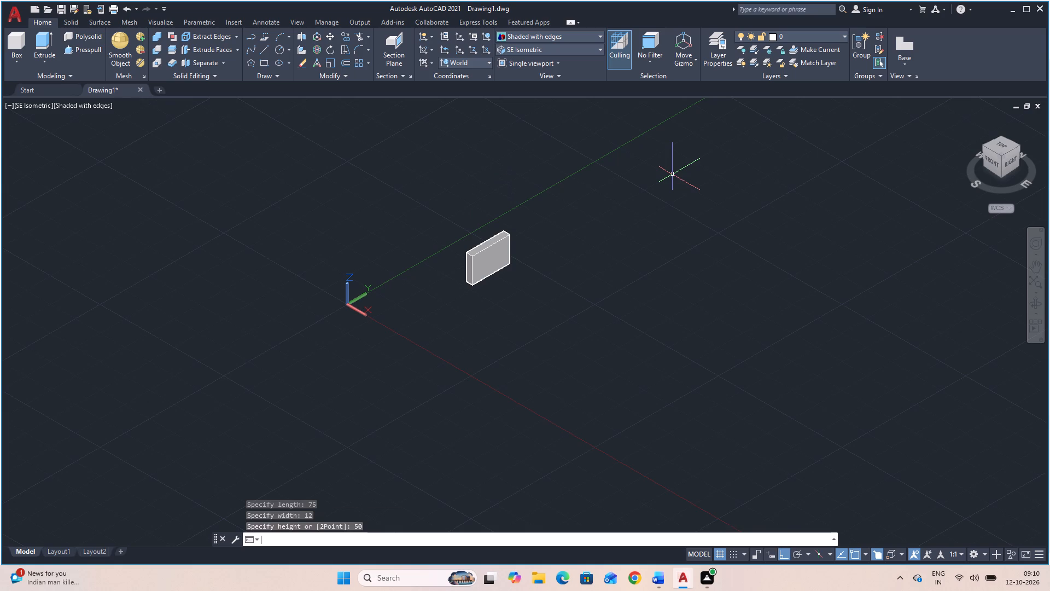
Start the Line command to draw a line with the box centred in view.
scroll(434, 226, up, 4)
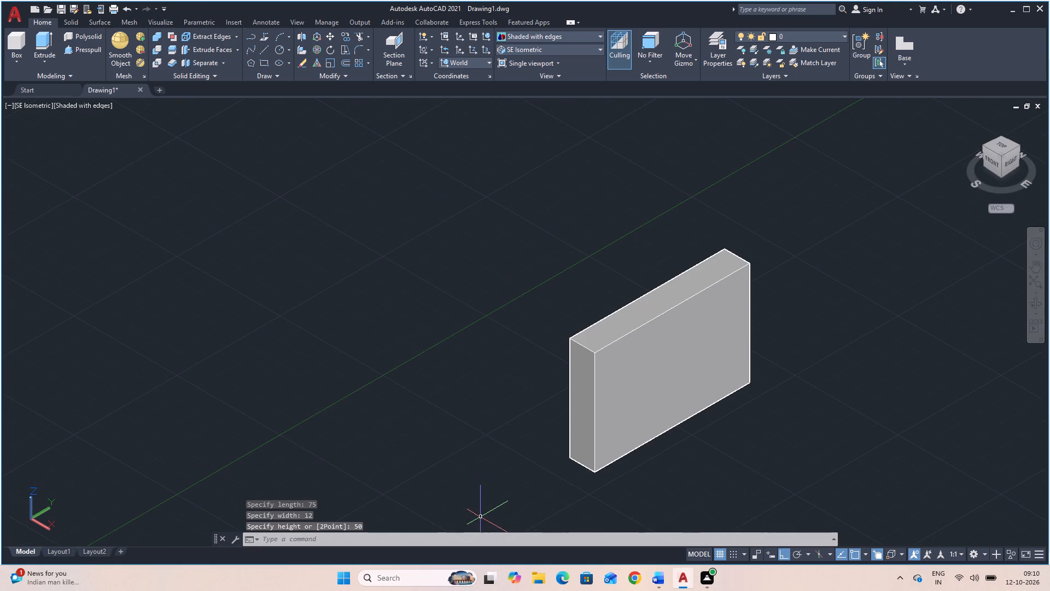
middle_drag(473, 512, 376, 427)
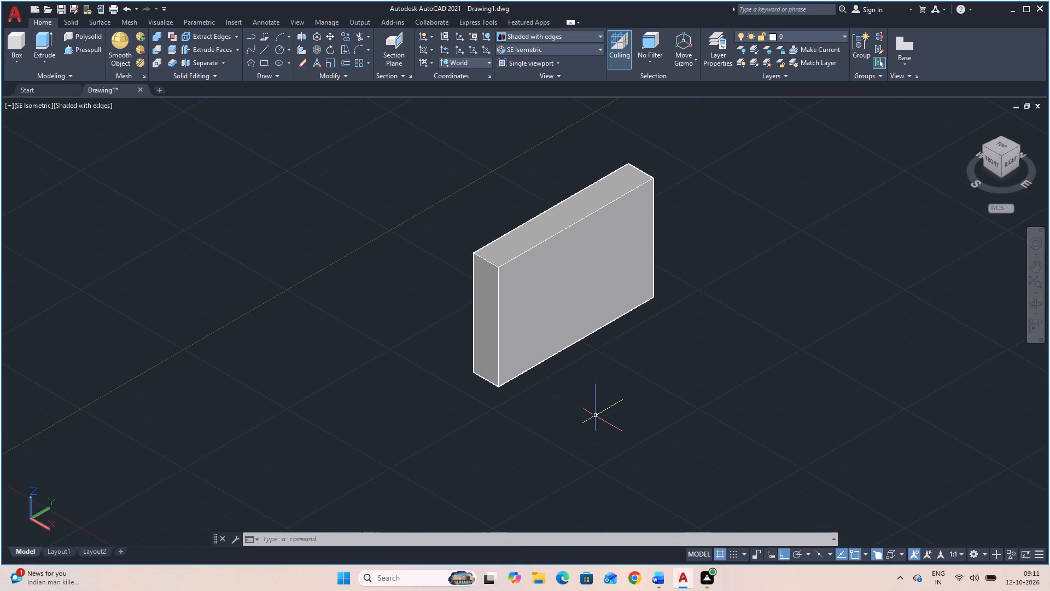
key(l)
key(space)
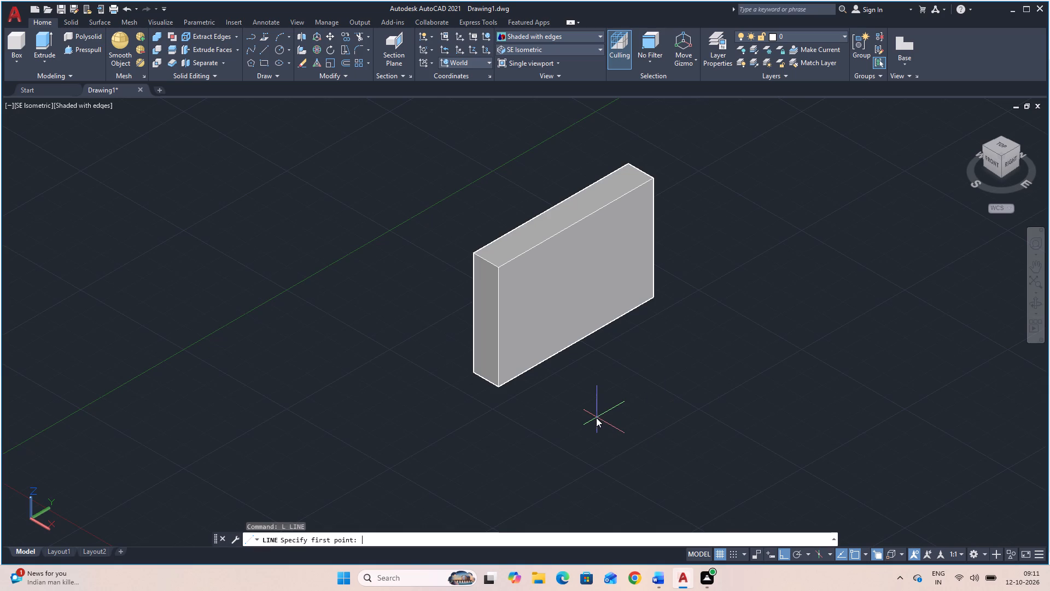
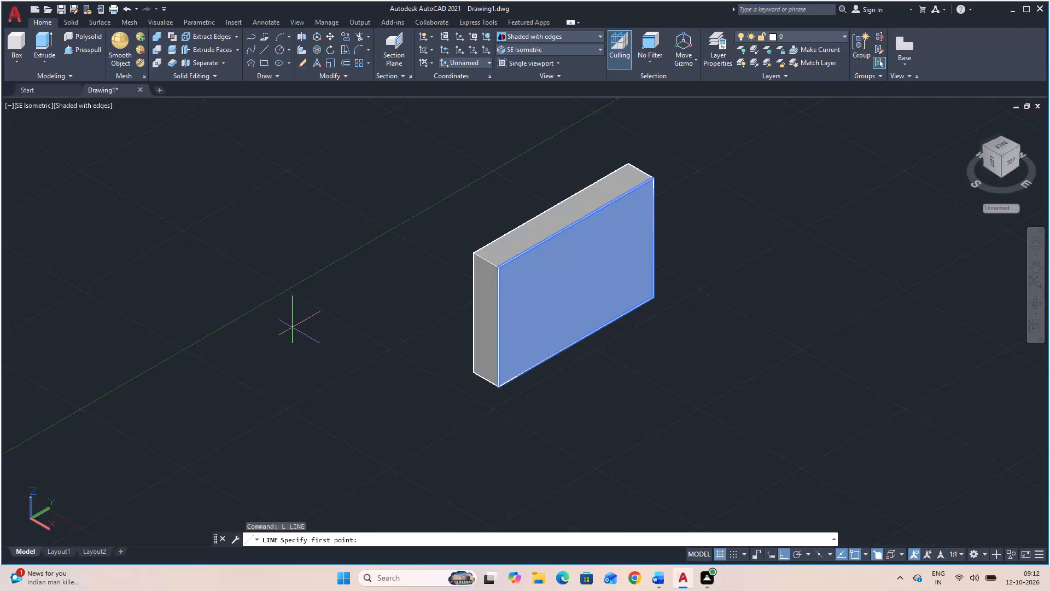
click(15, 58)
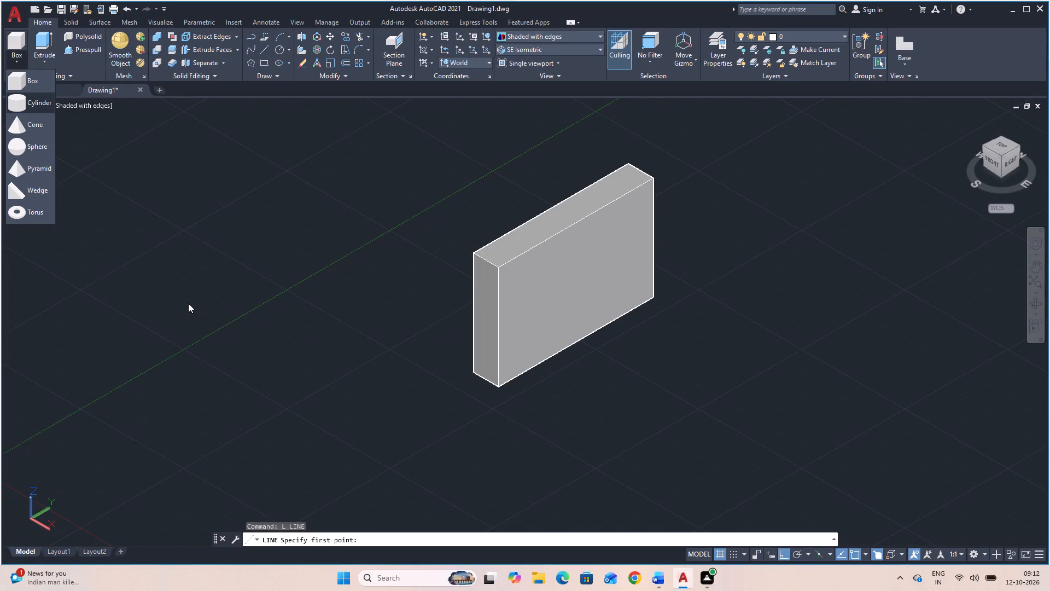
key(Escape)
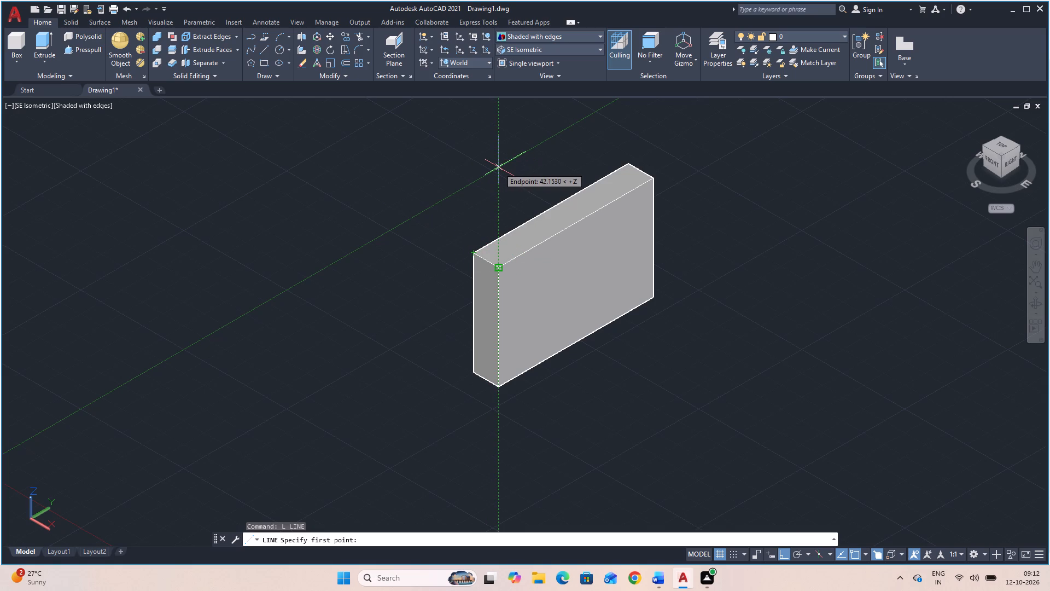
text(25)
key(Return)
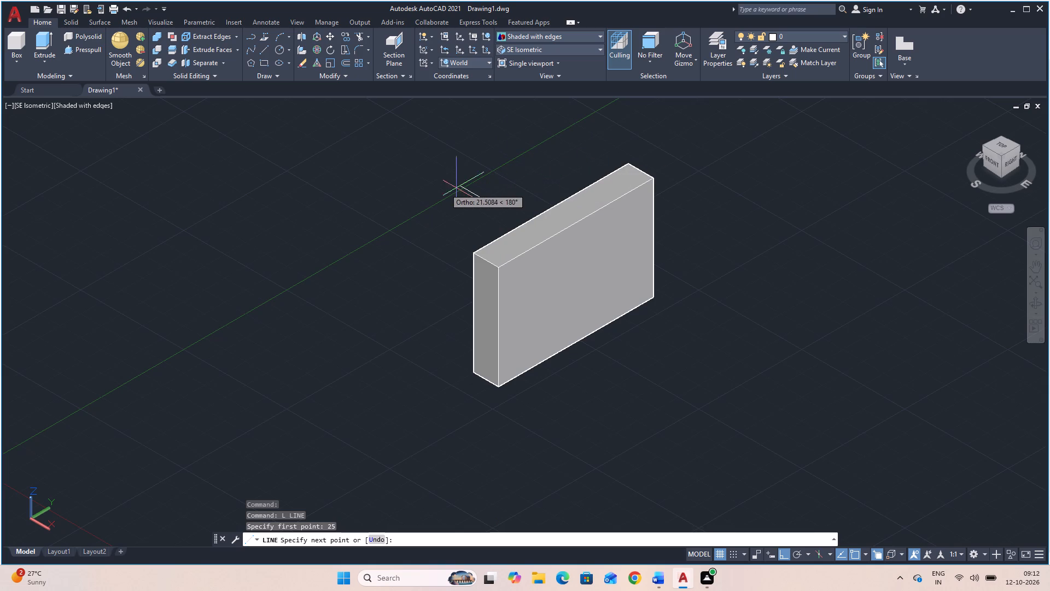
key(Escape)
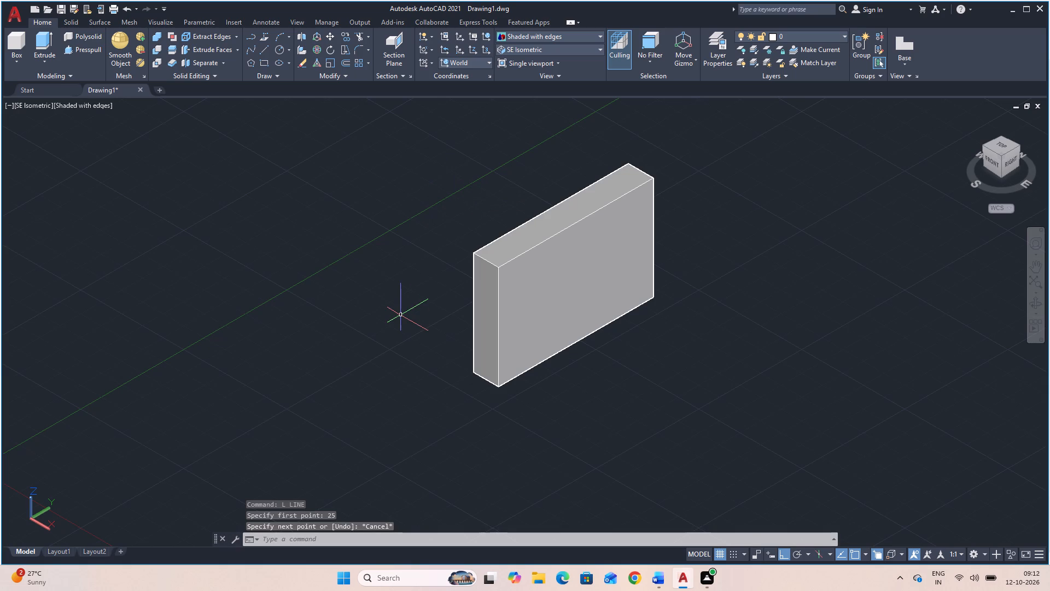
Draw a vertical line 25 long upward from the midpoint of the box's upper edge on its large front face.
key(l)
key(space)
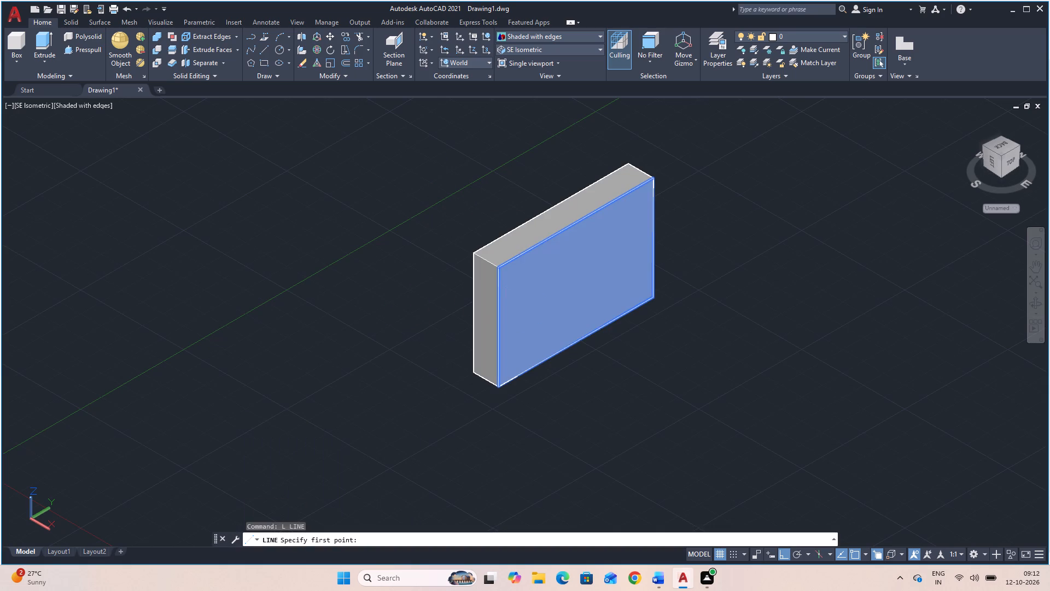
click(575, 225)
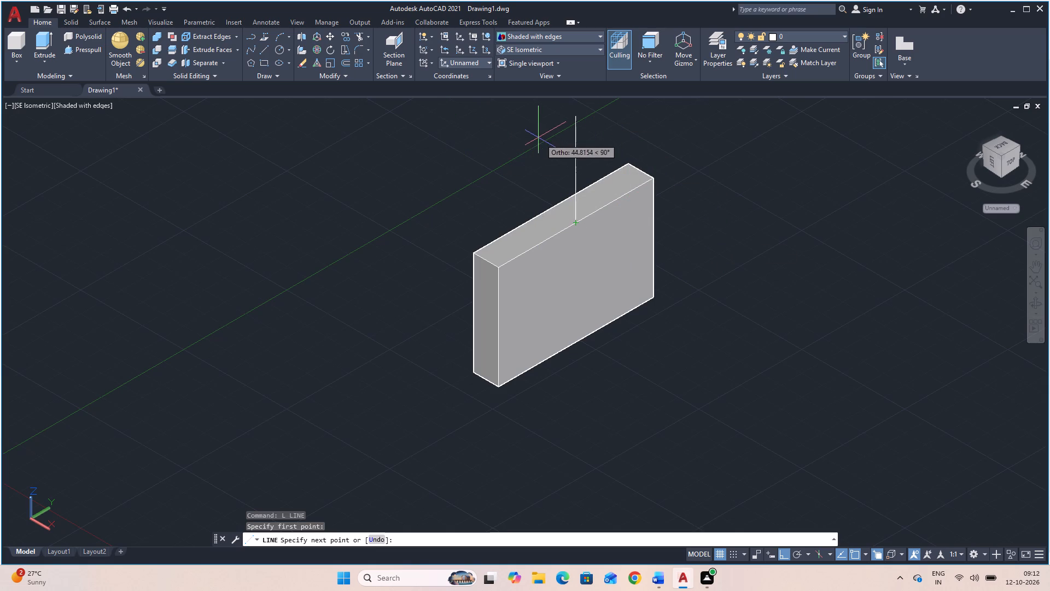
key(2)
key(5)
key(Return)
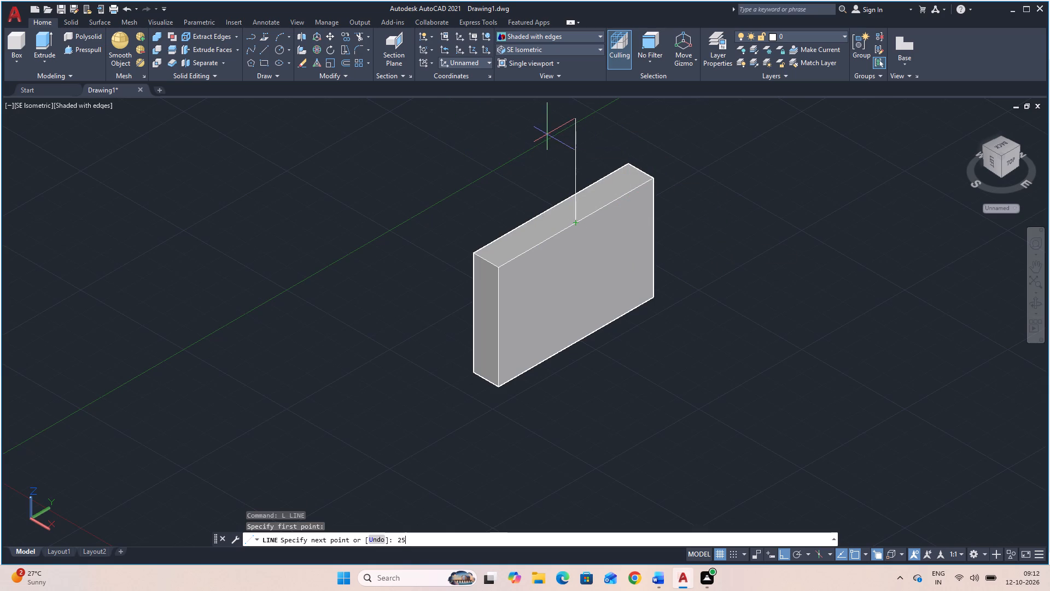
key(Escape)
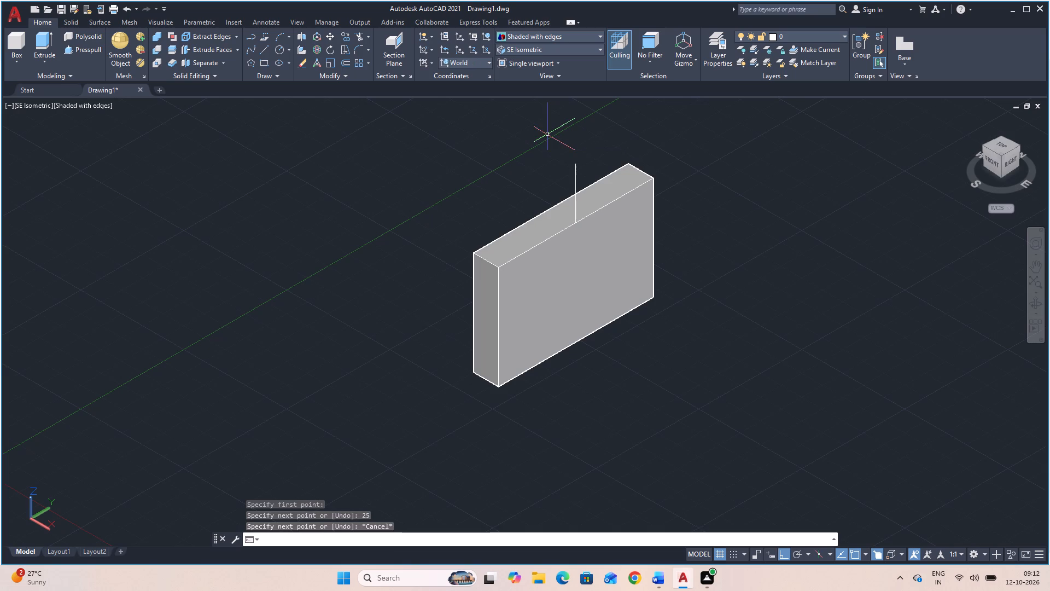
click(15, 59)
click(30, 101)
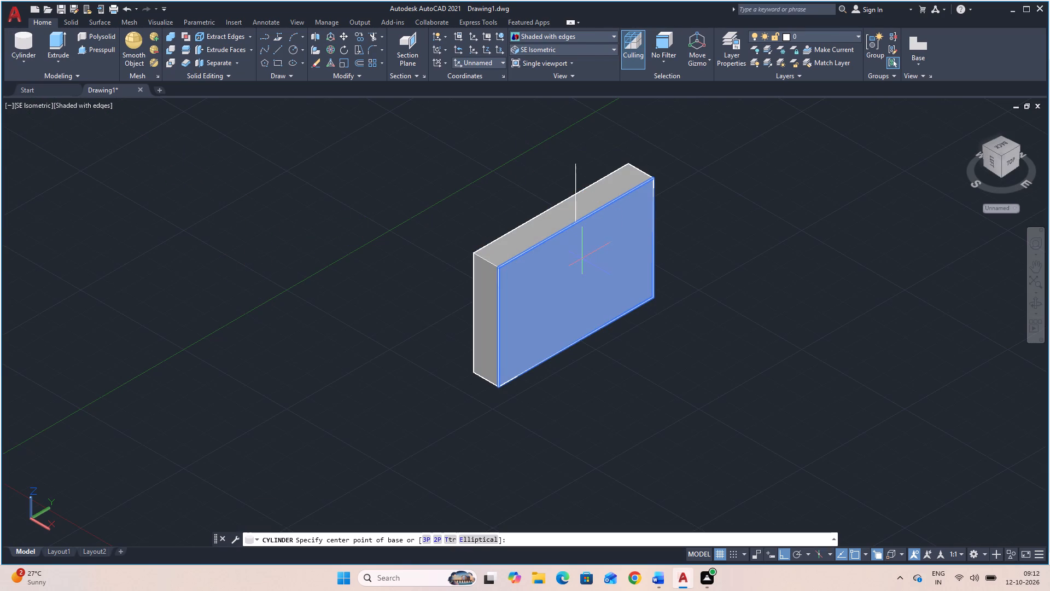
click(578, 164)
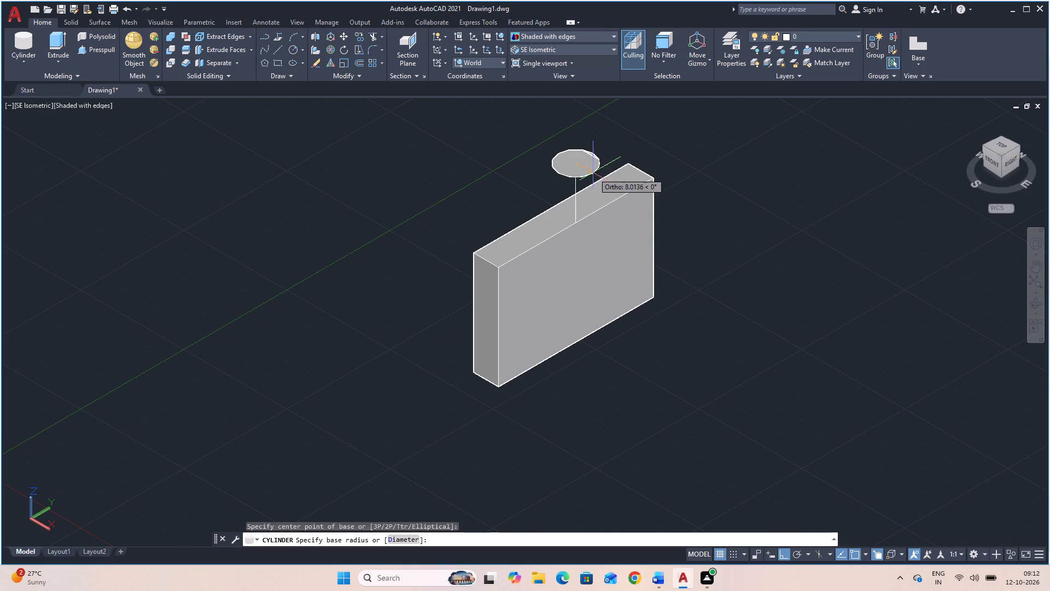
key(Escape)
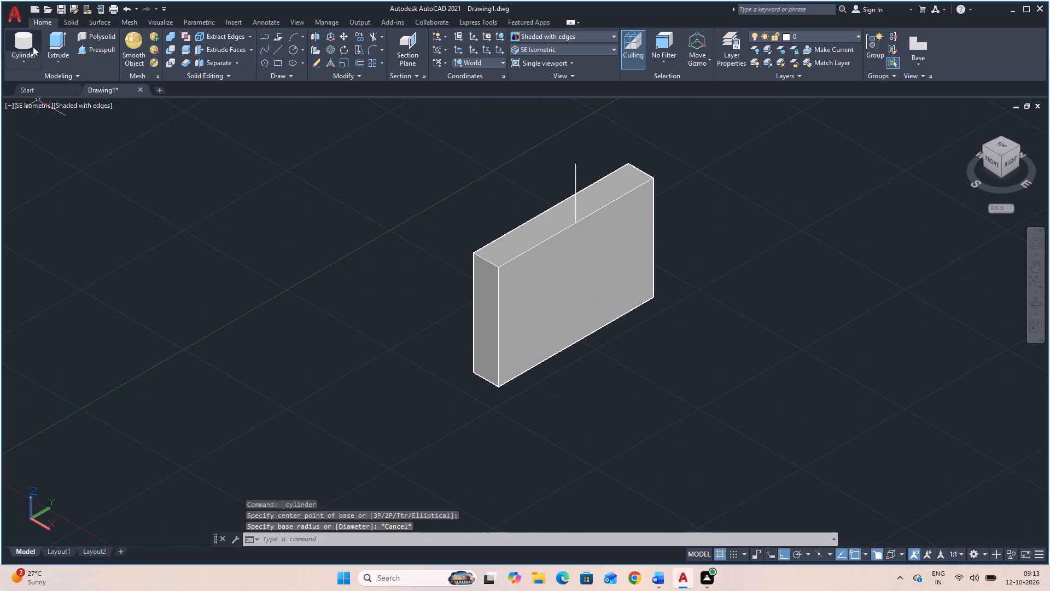
Create a cylinder of radius 20 and height 20 on the box's large front face, centred on its top edge midpoint.
click(30, 40)
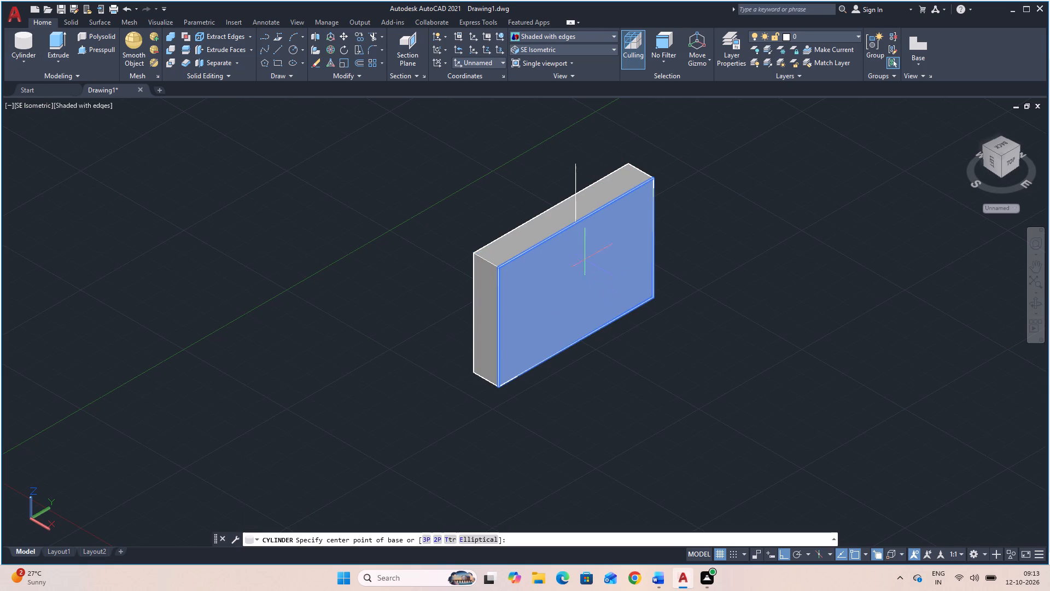
click(574, 222)
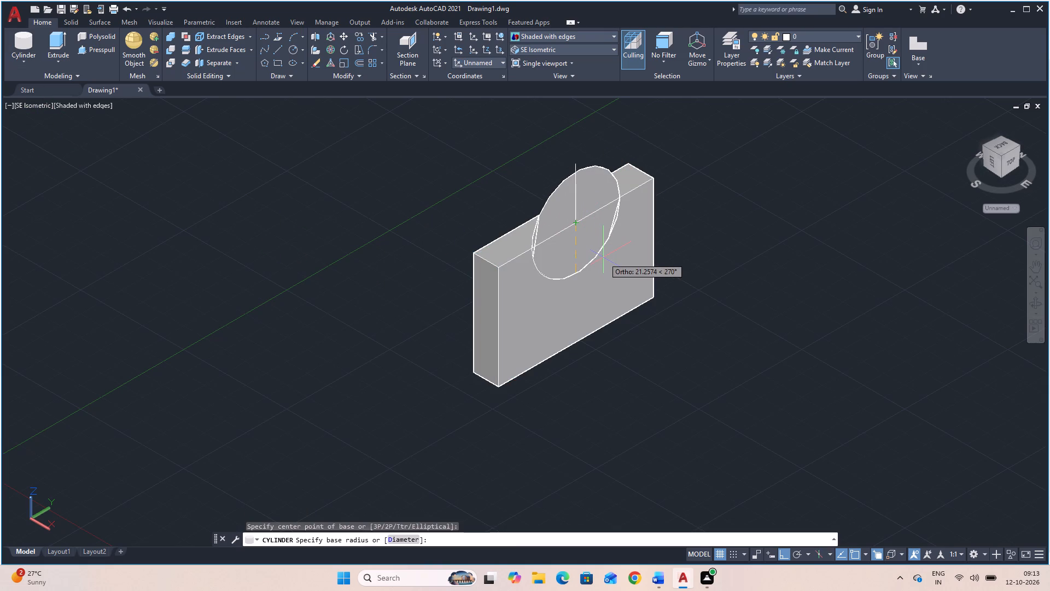
text(20)
key(Return)
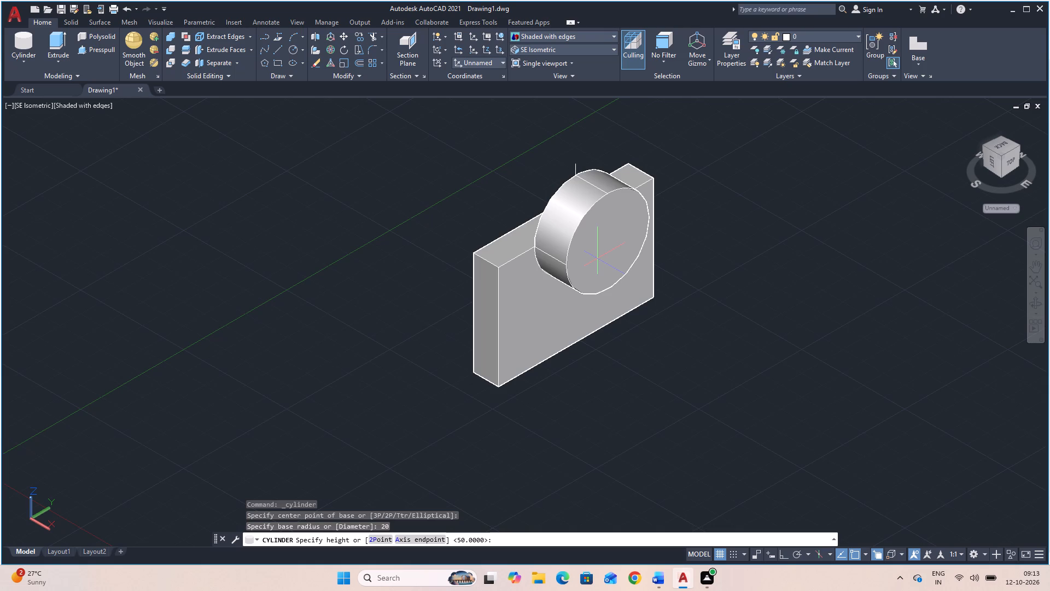
text(20)
key(Return)
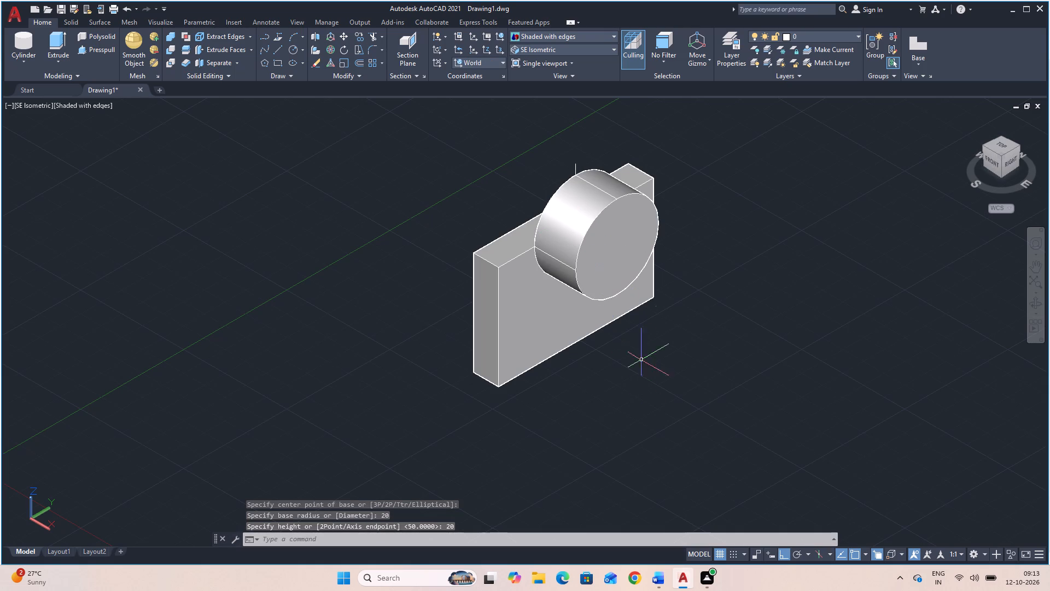
Move the cylinder, with Ortho off, from its front face centre to the upper end of the vertical line.
click(586, 239)
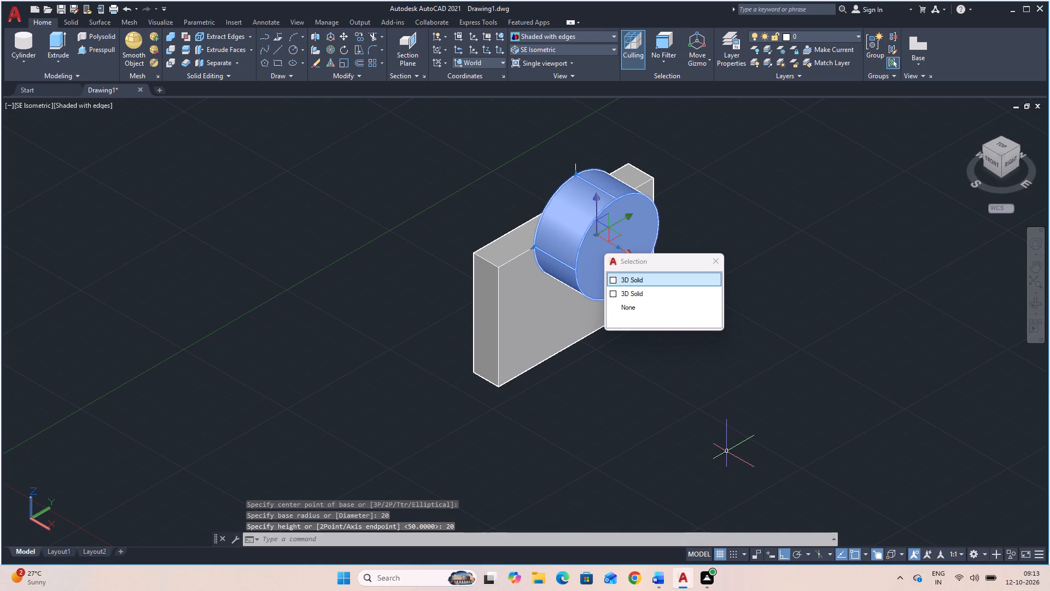
key(m)
key(space)
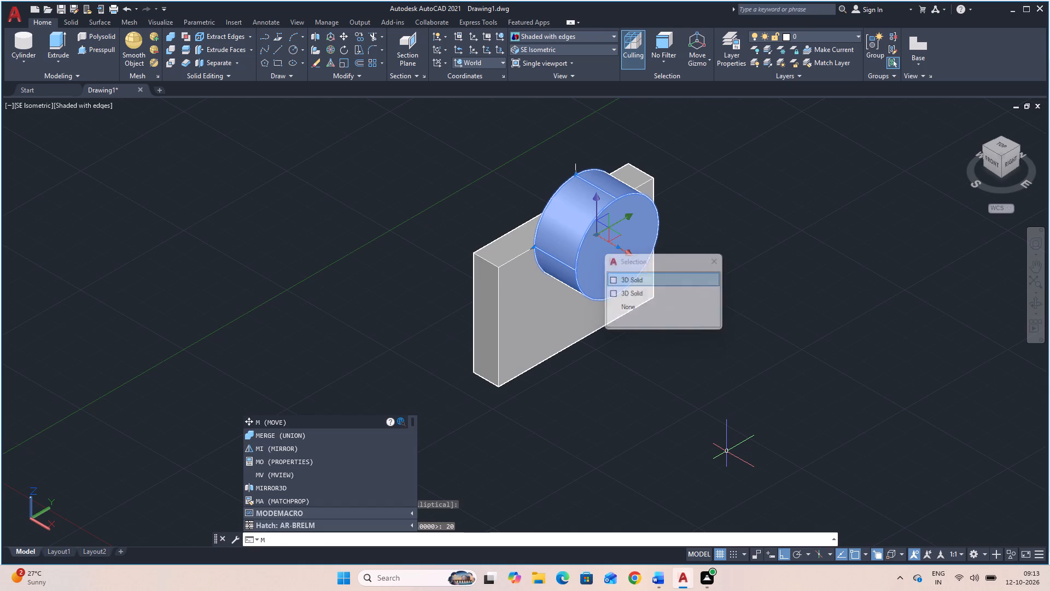
key(space)
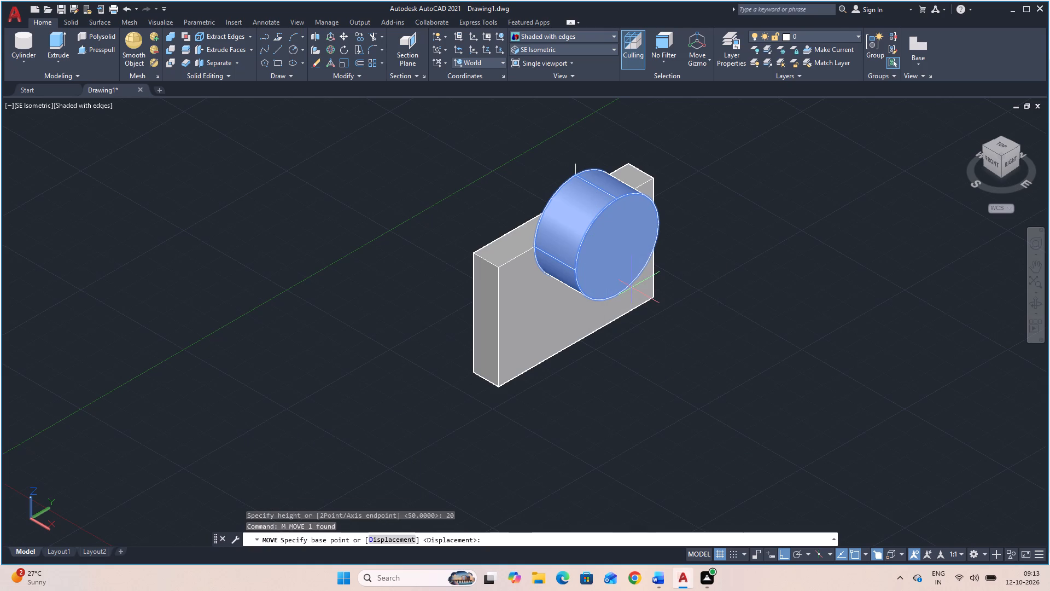
click(620, 246)
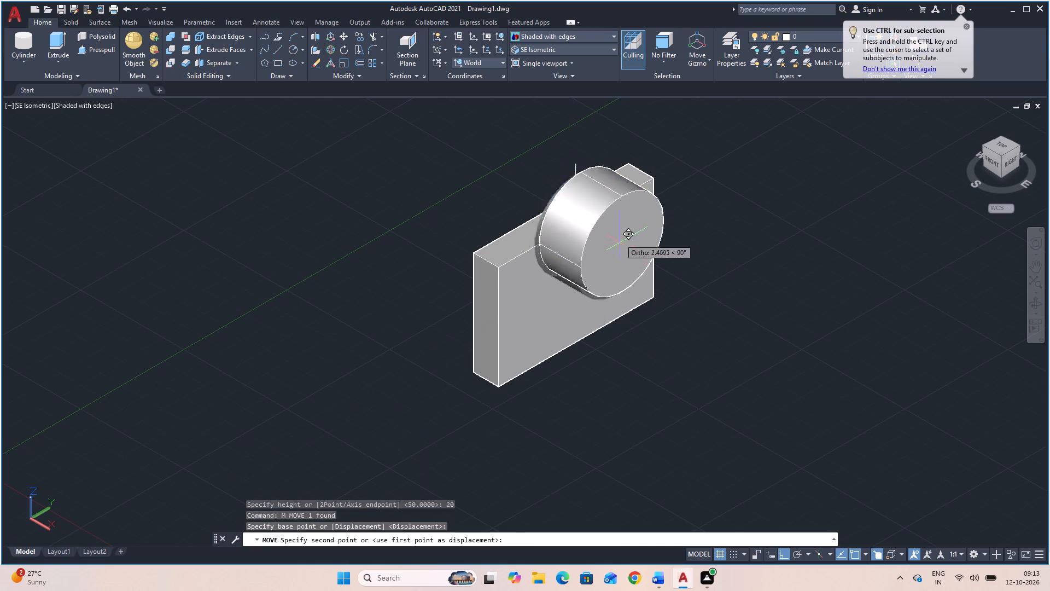
click(784, 553)
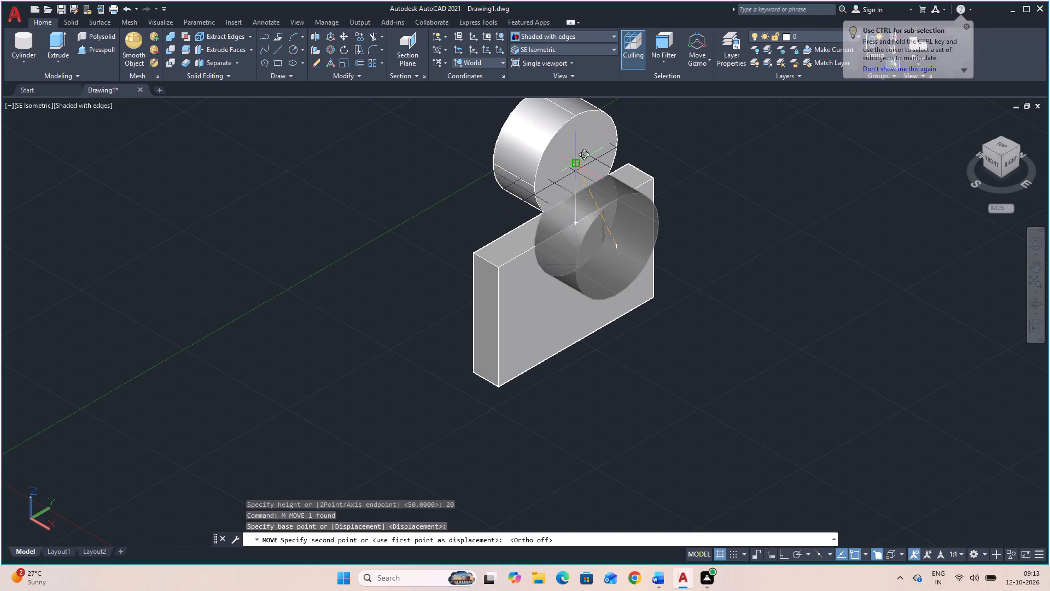
click(579, 167)
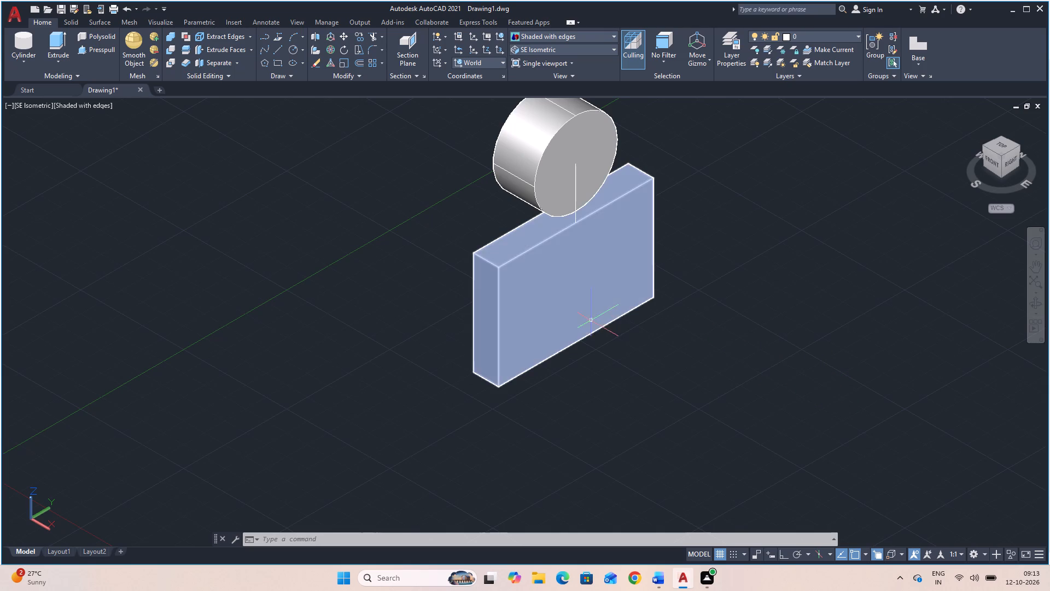
With Ortho on, move the cylinder 8 forward along the positive X axis.
click(549, 186)
click(781, 554)
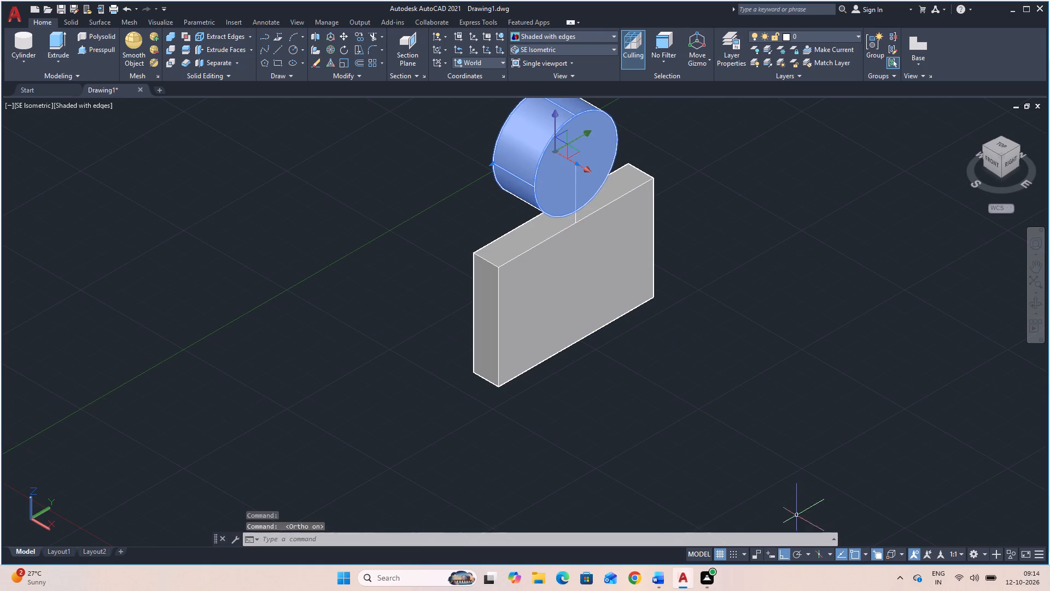
key(m)
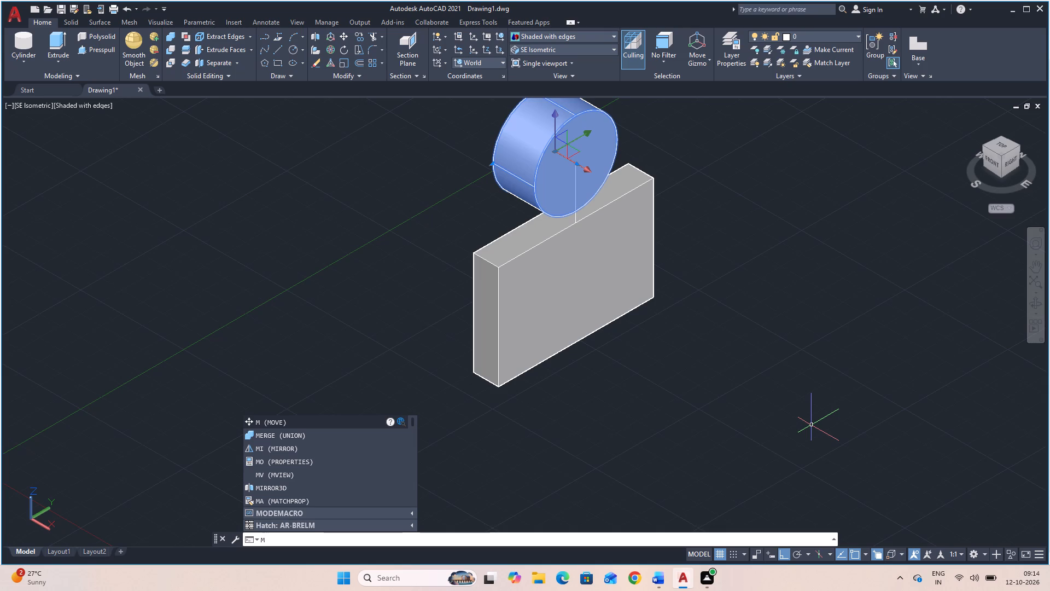
key(space)
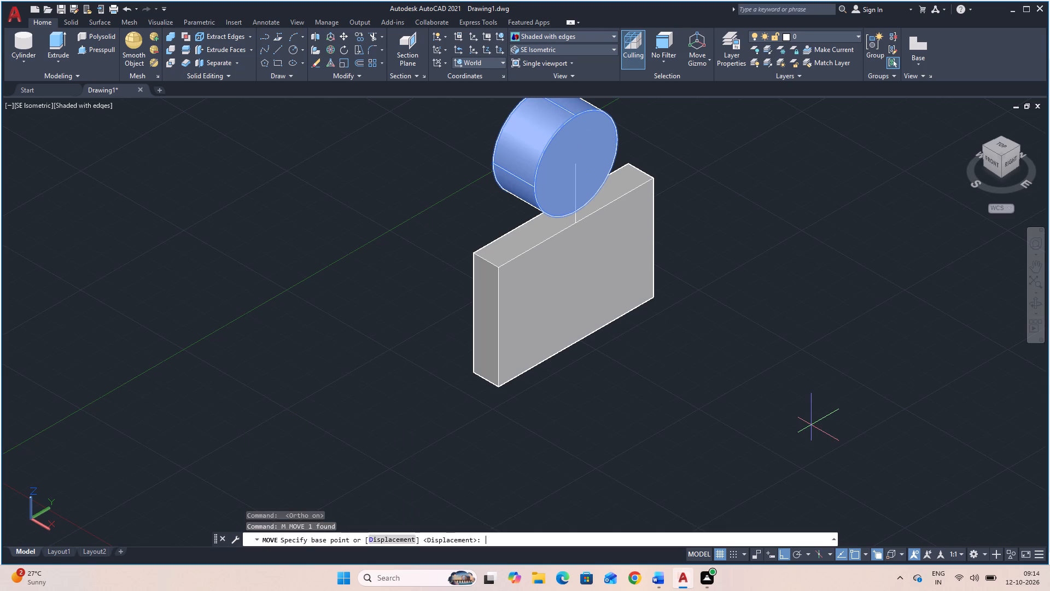
click(576, 167)
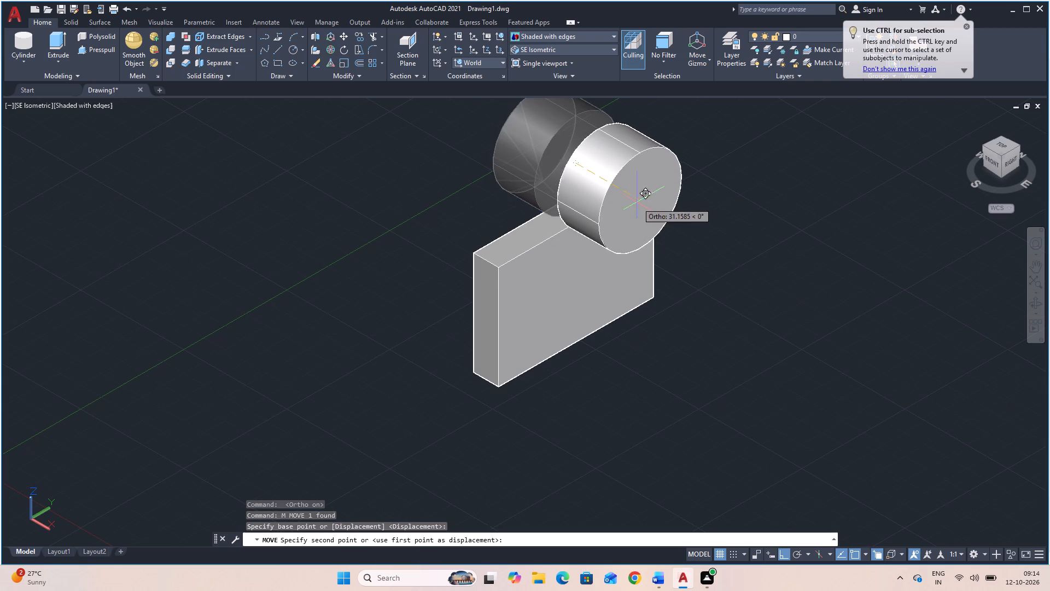
key(8)
key(Return)
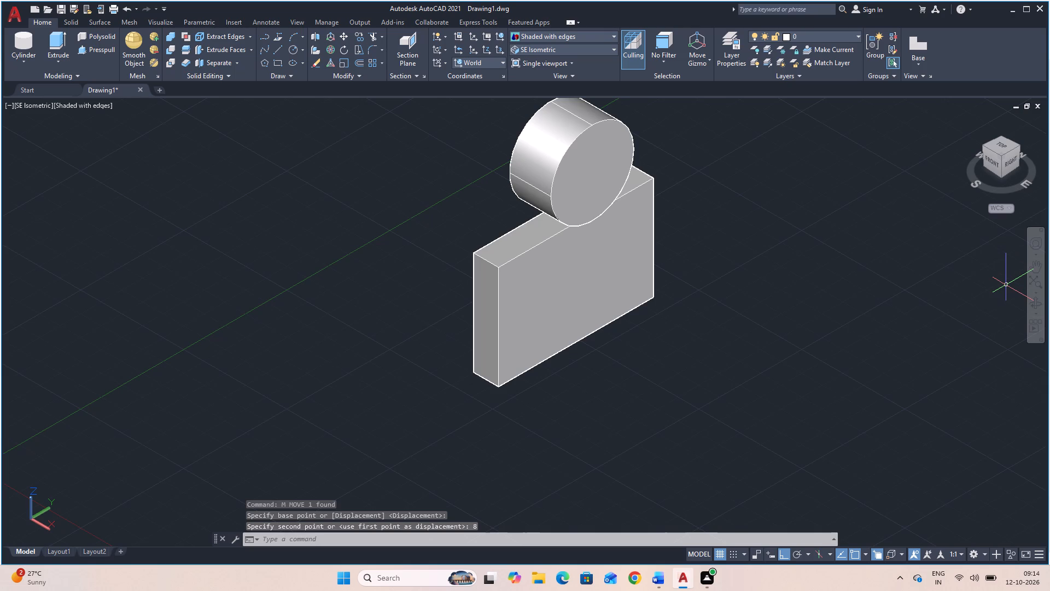
Create a concentric inner cylinder of radius 10 and height -20 from the centre of the large cylinder's front face.
click(29, 32)
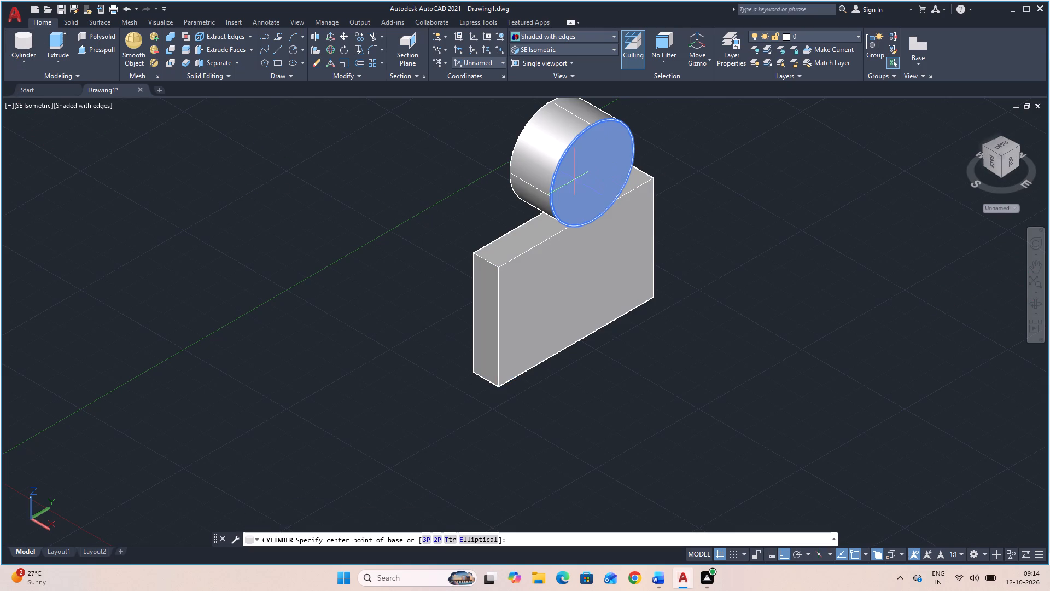
click(594, 175)
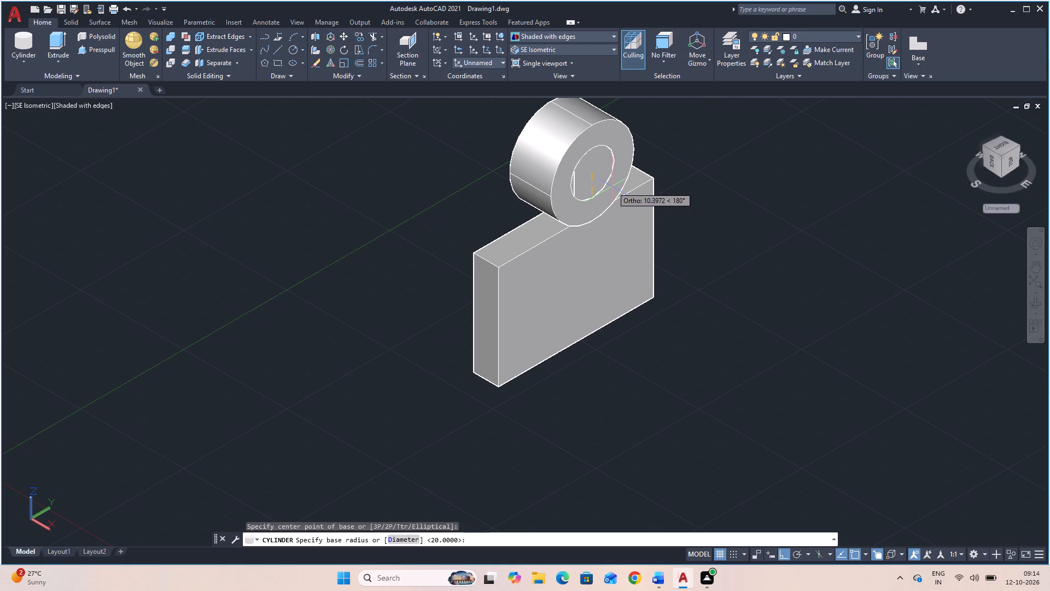
text(10)
key(Return)
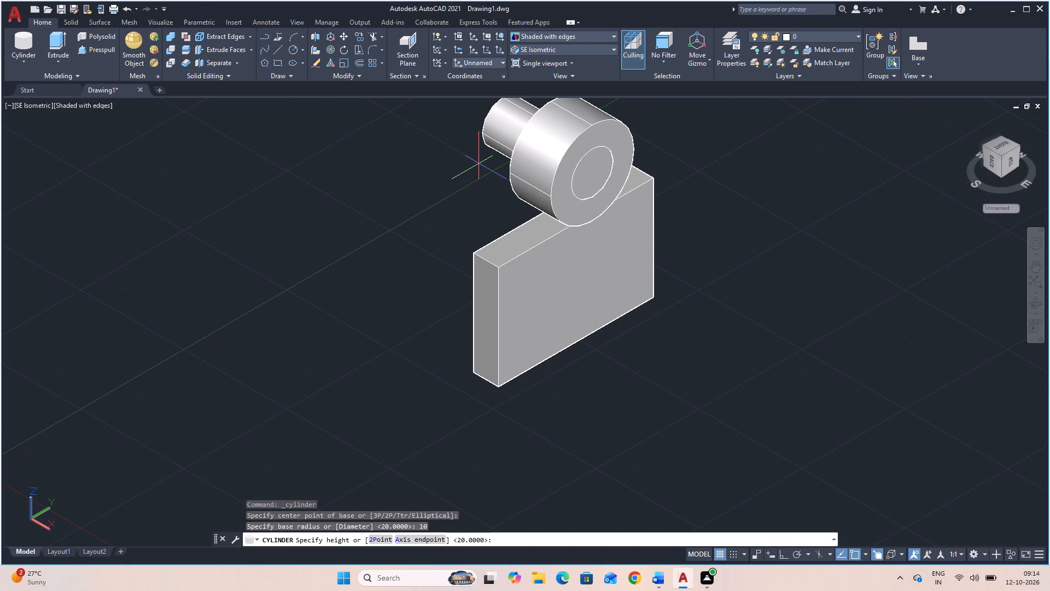
key(minus)
text(20)
key(Return)
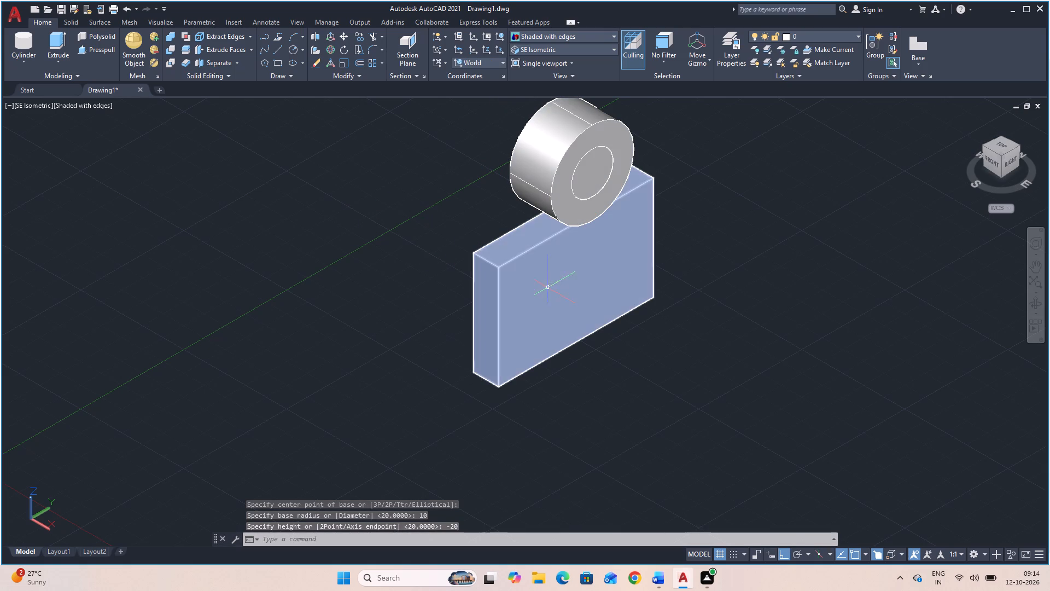
Subtract the radius-10 inner cylinder from the box and the large cylinder to cut the bore.
text(su)
key(space)
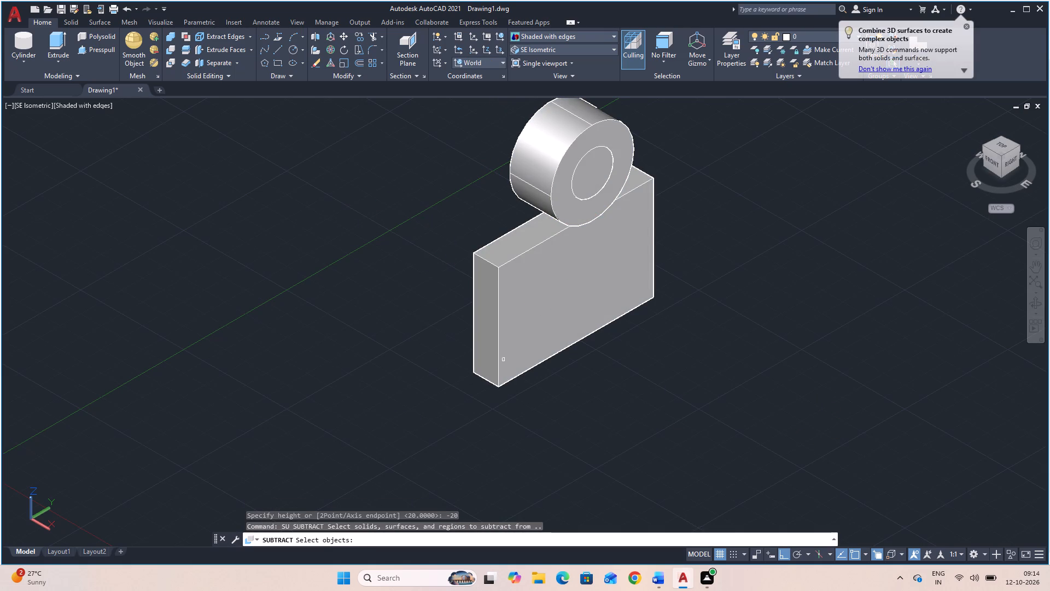
click(533, 334)
click(546, 186)
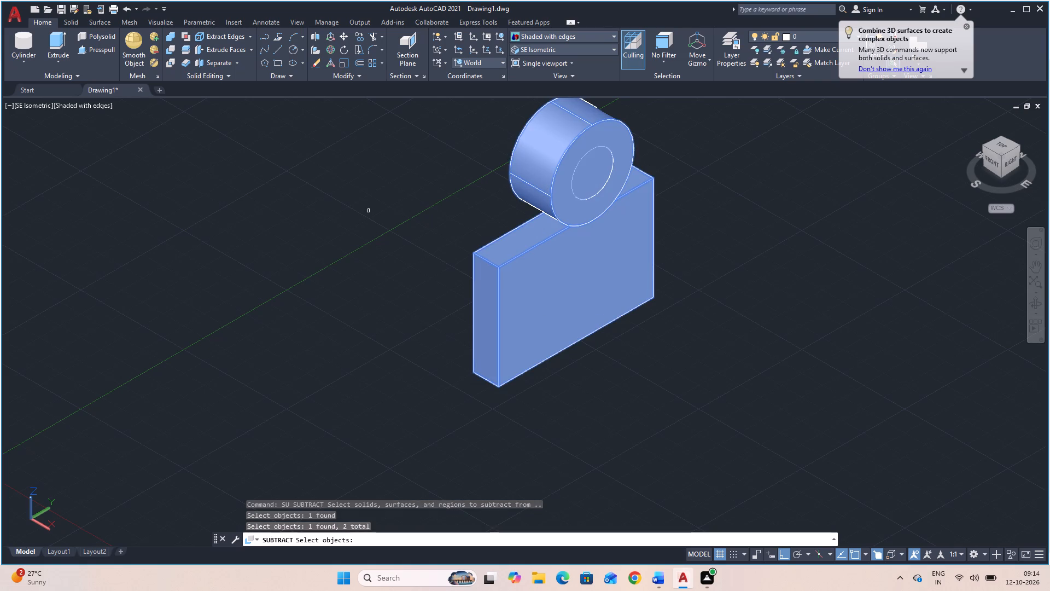
key(Return)
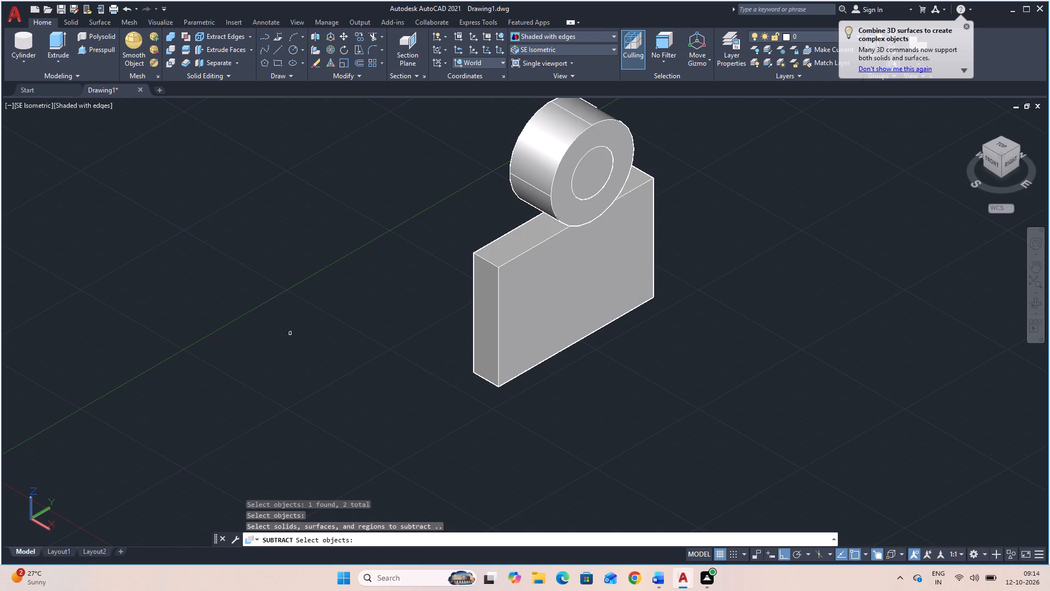
click(593, 179)
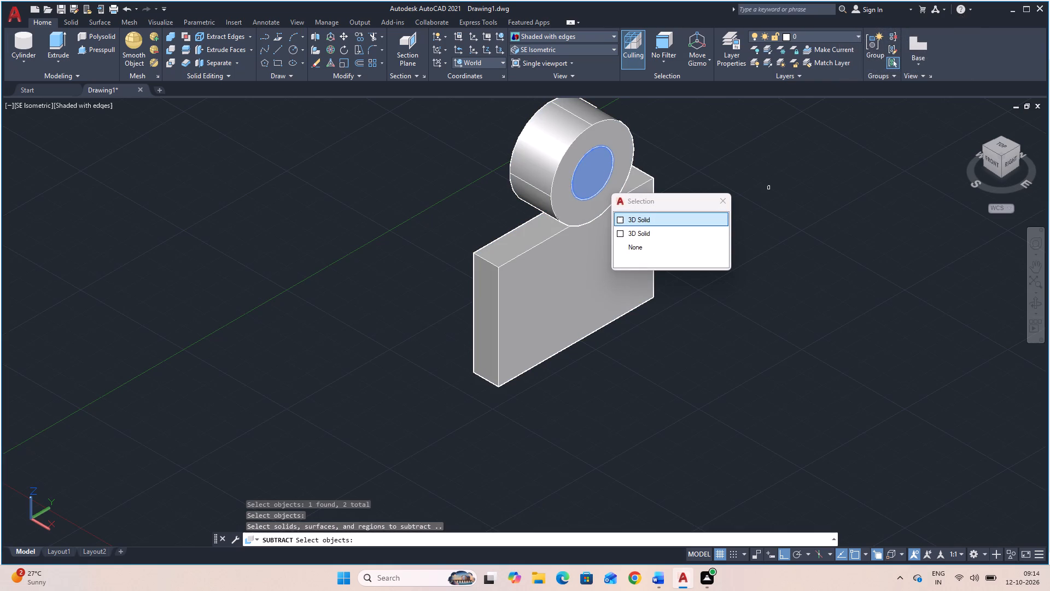
key(Return)
key(Return)
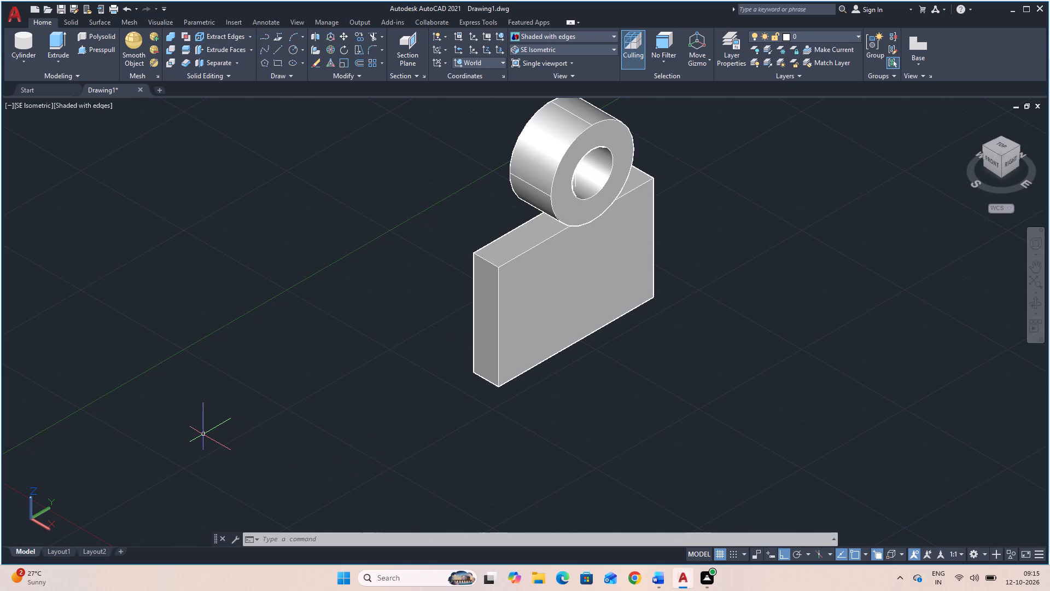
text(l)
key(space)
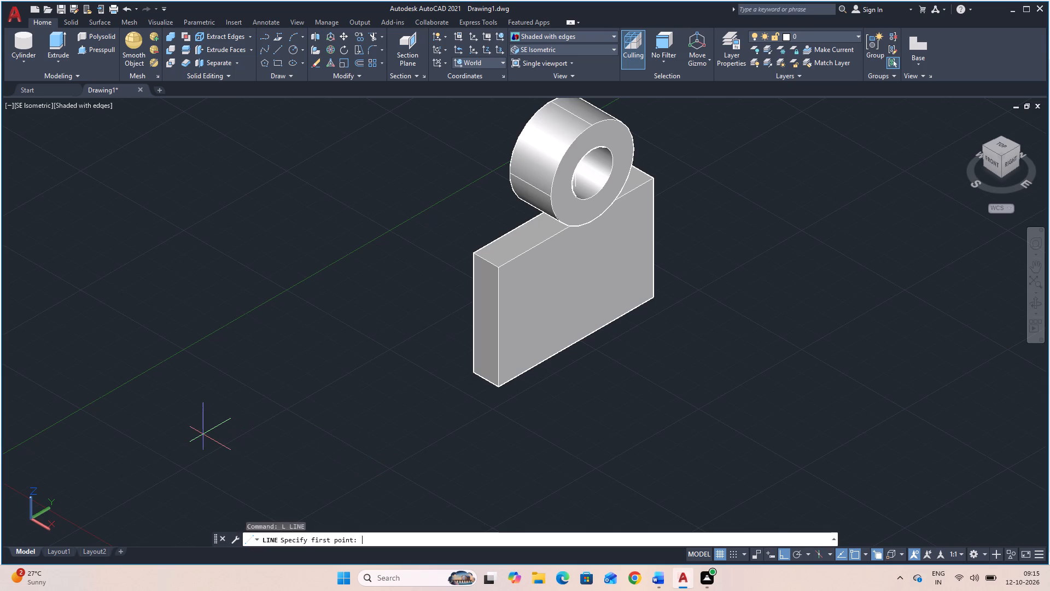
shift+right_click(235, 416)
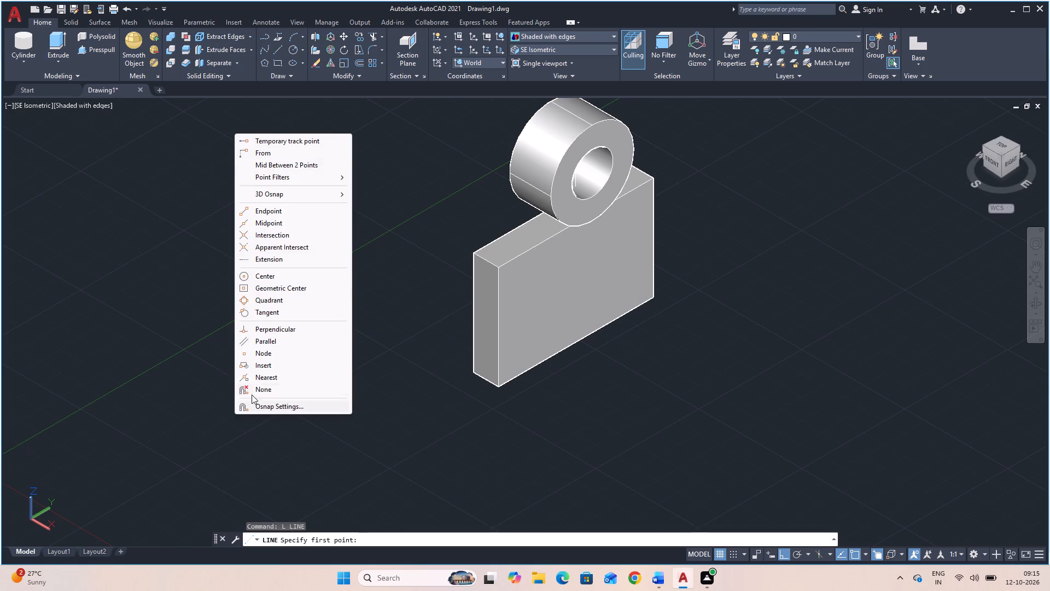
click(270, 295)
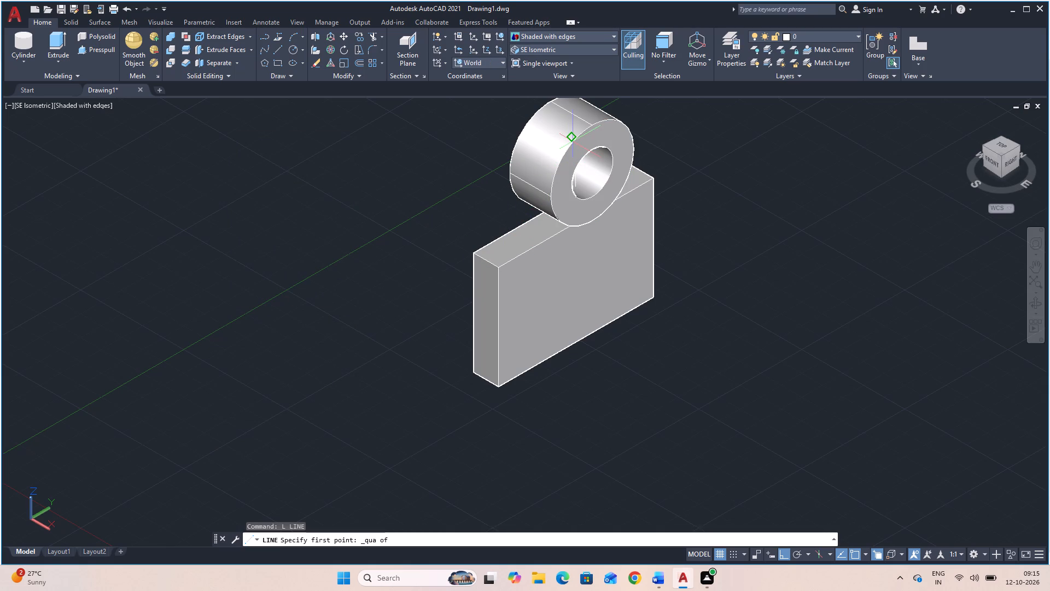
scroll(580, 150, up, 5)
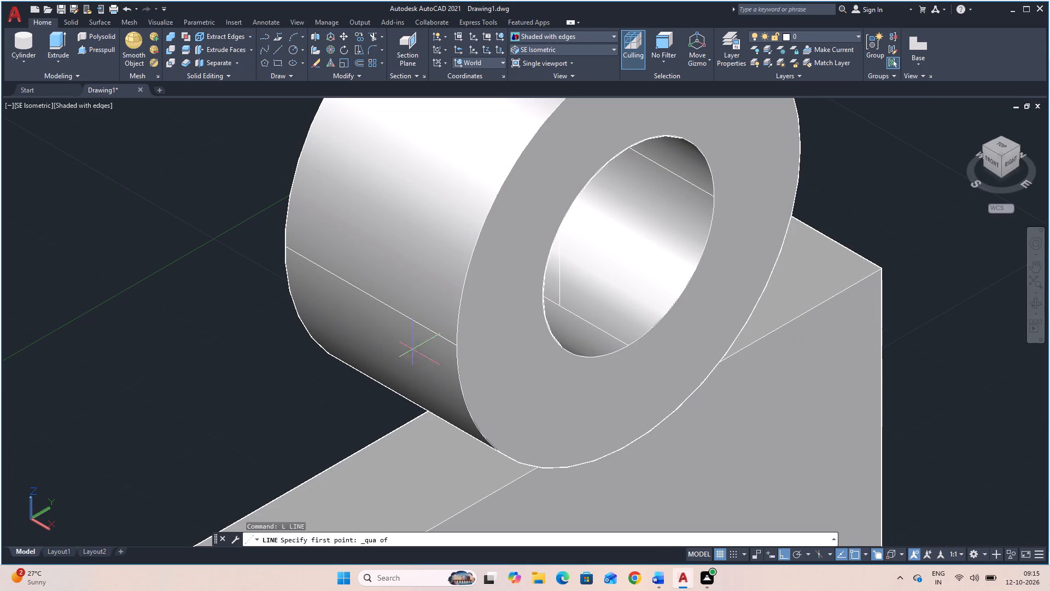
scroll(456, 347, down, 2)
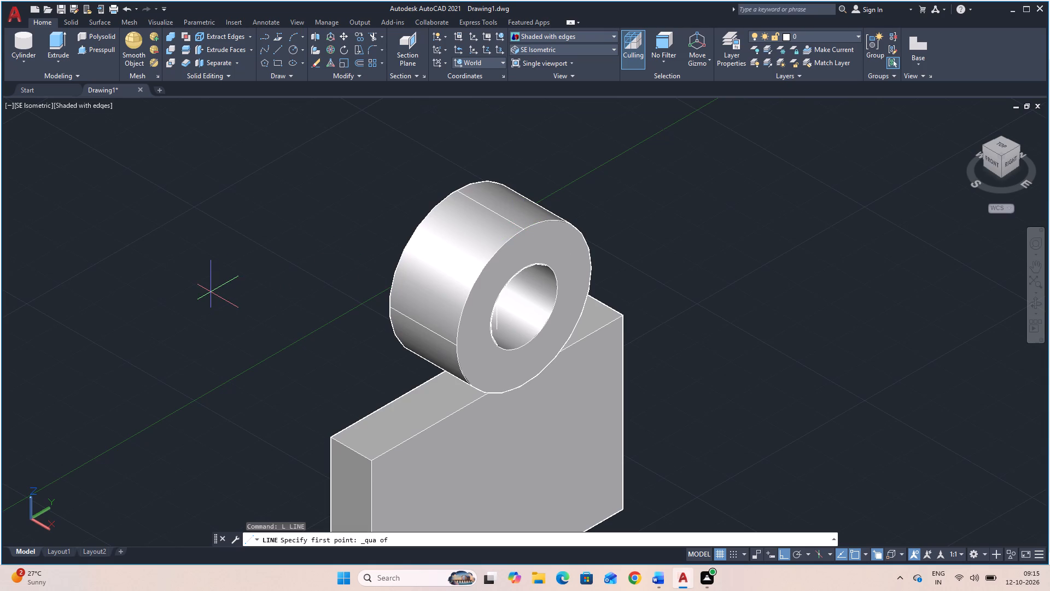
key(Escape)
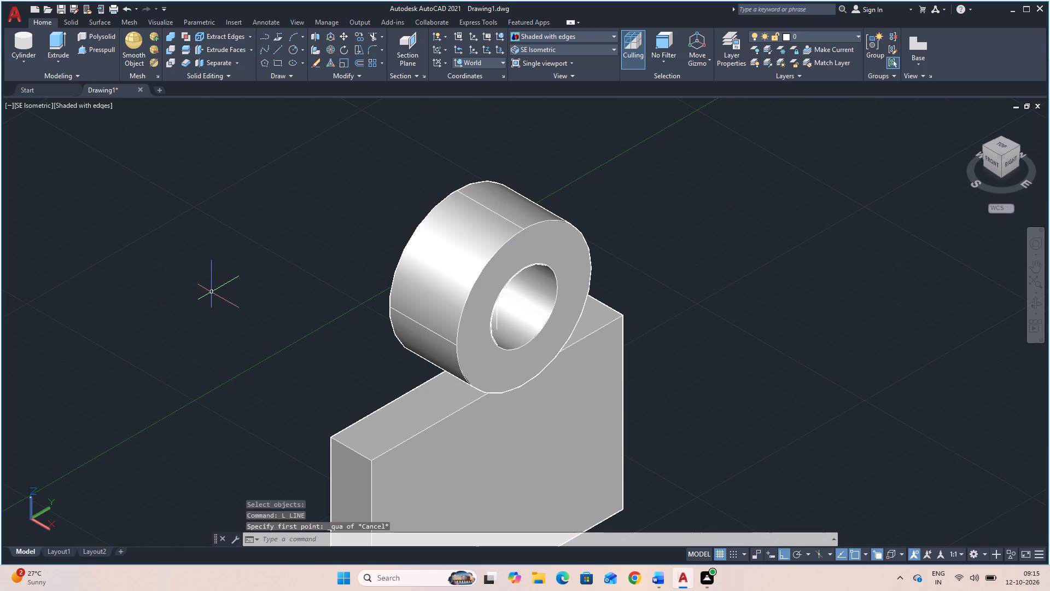
Create a box of length 12 on the block's top face, spanning its full long edge, with height snapped to the large cylinder's top quadrant.
scroll(648, 309, down, 1)
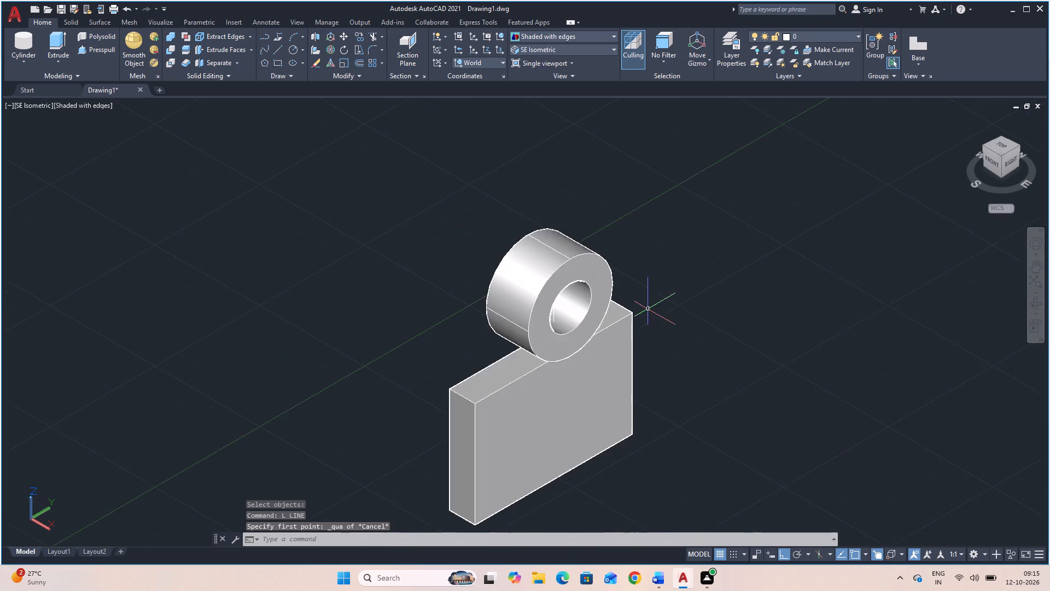
scroll(648, 309, down, 1)
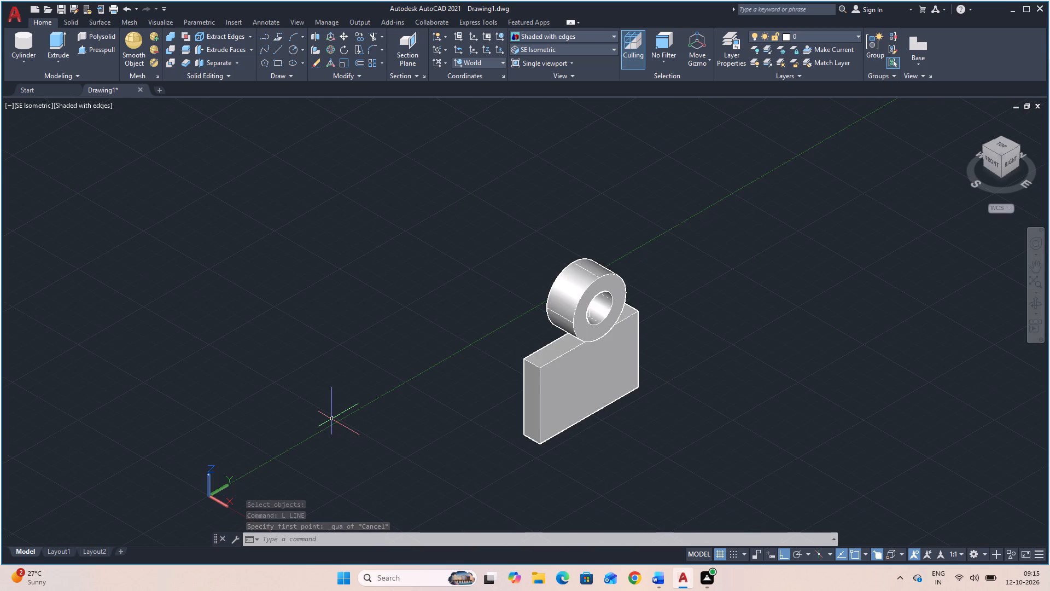
click(23, 62)
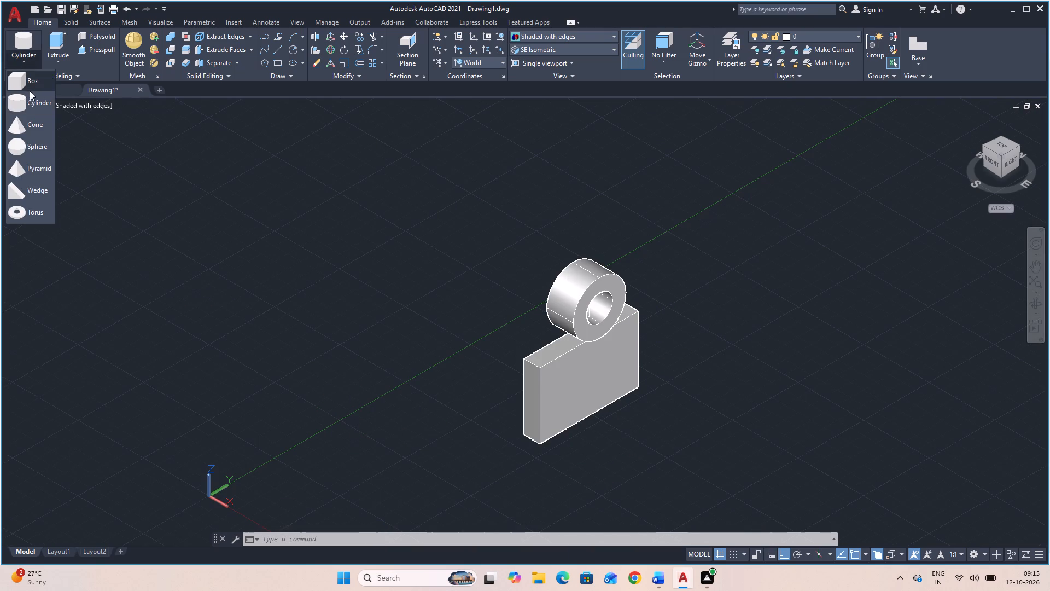
click(33, 78)
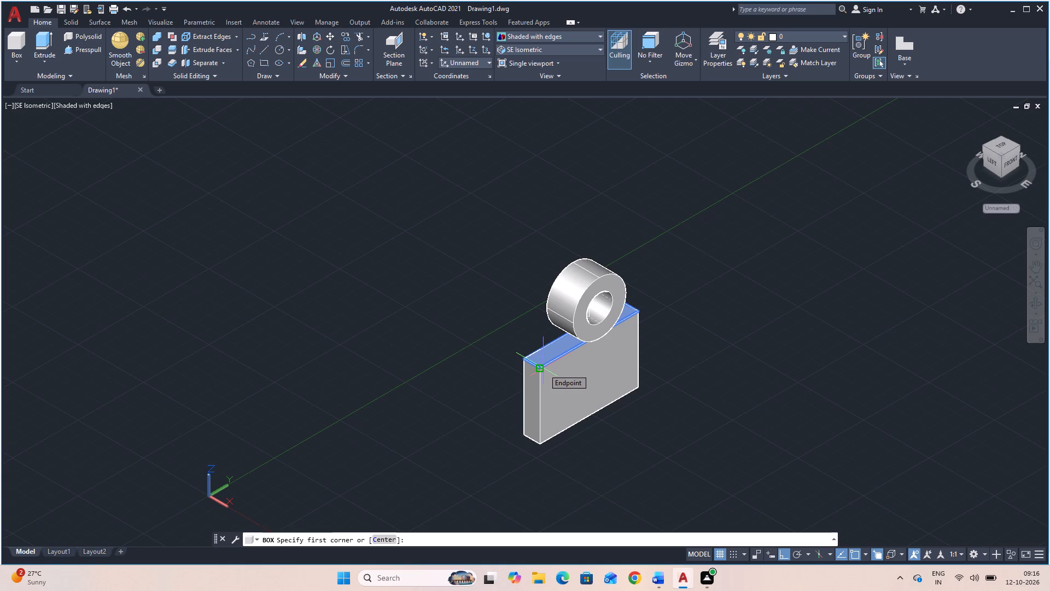
click(544, 369)
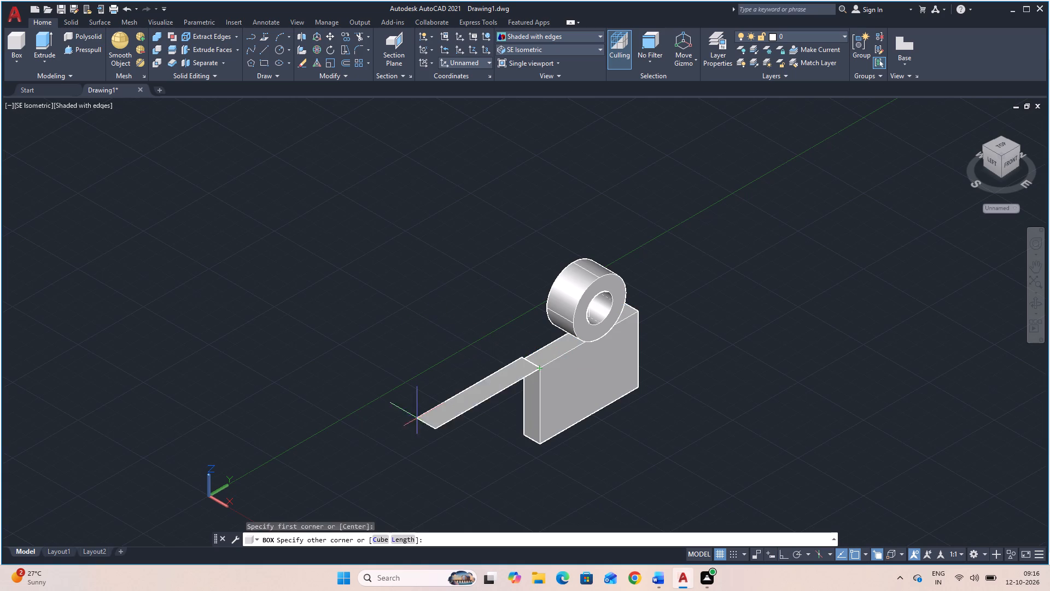
click(406, 537)
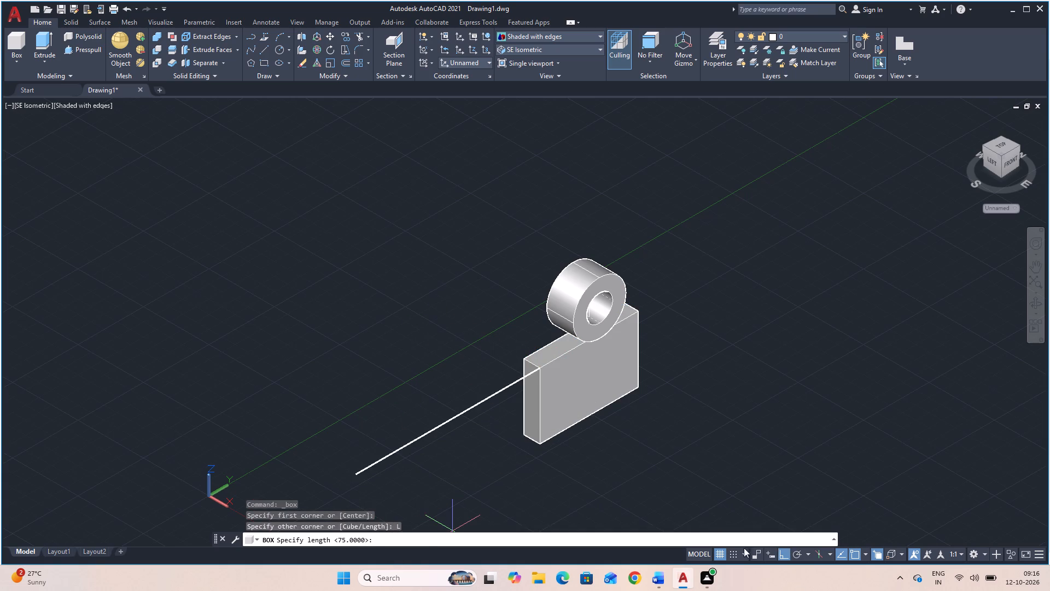
text(12)
key(Return)
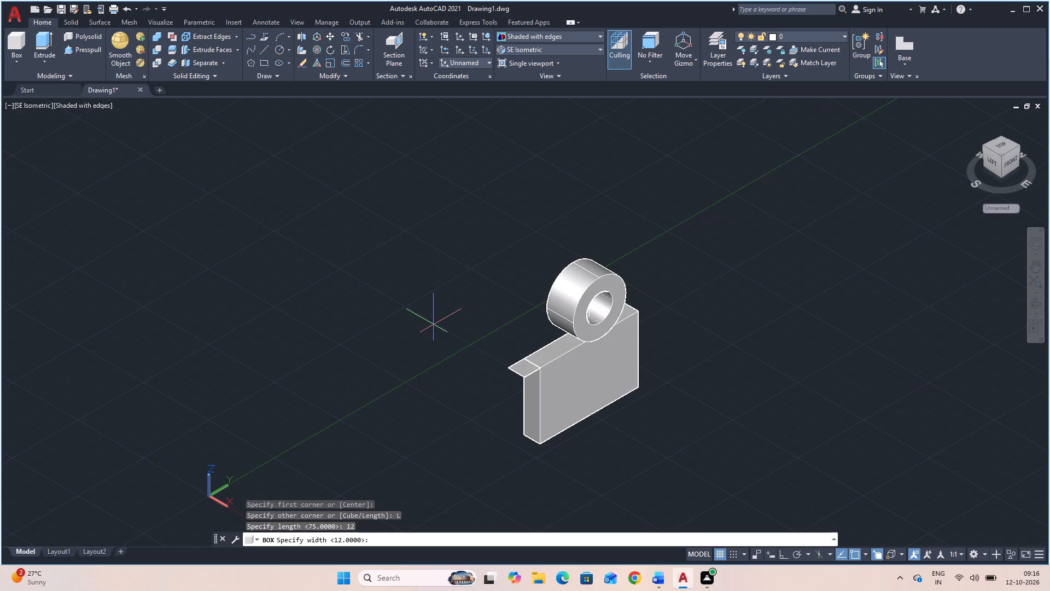
click(636, 313)
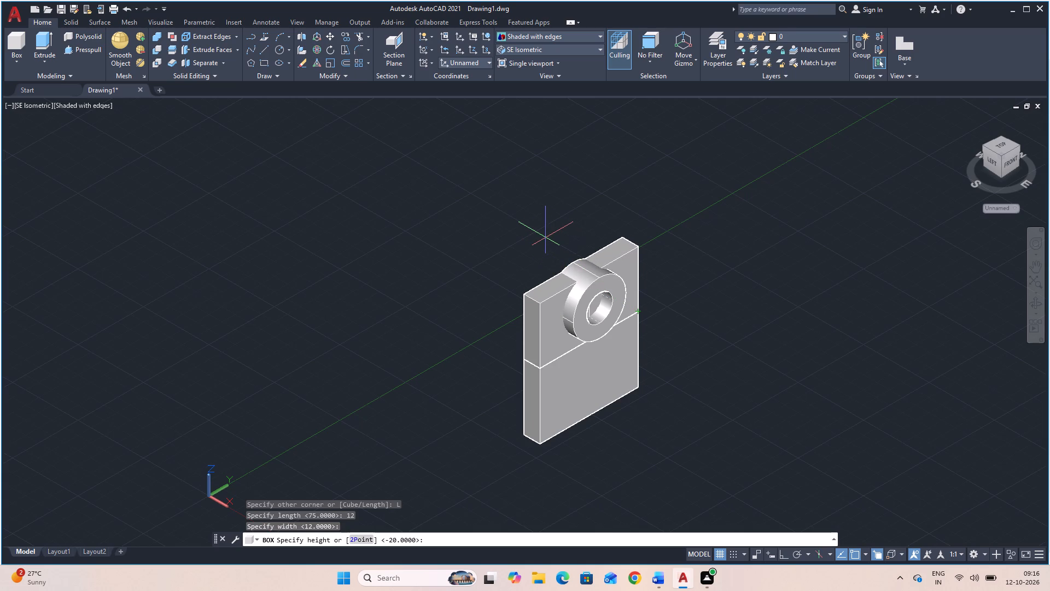
shift+right_click(545, 237)
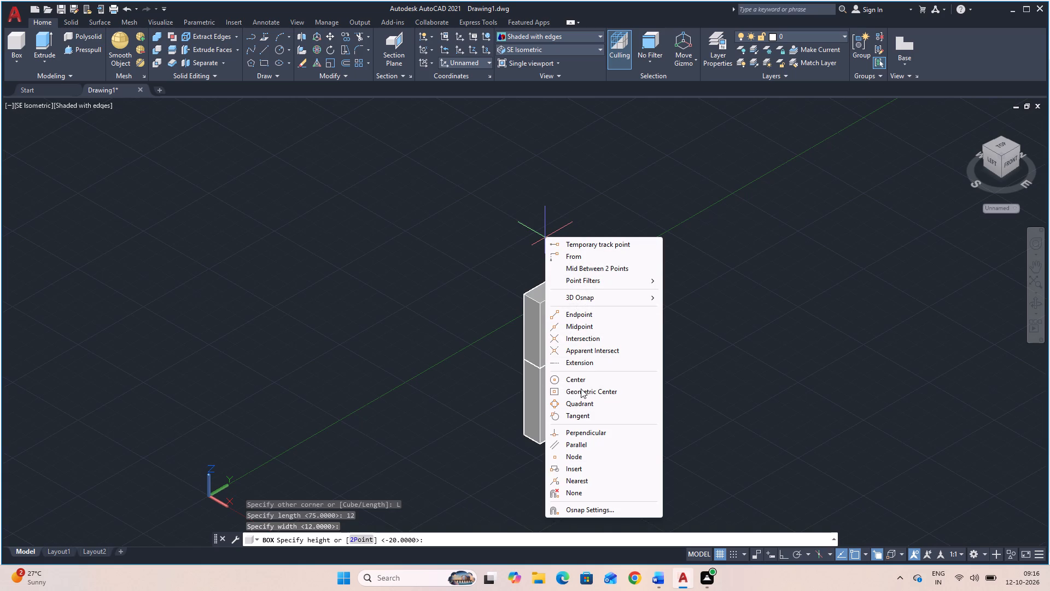
click(582, 399)
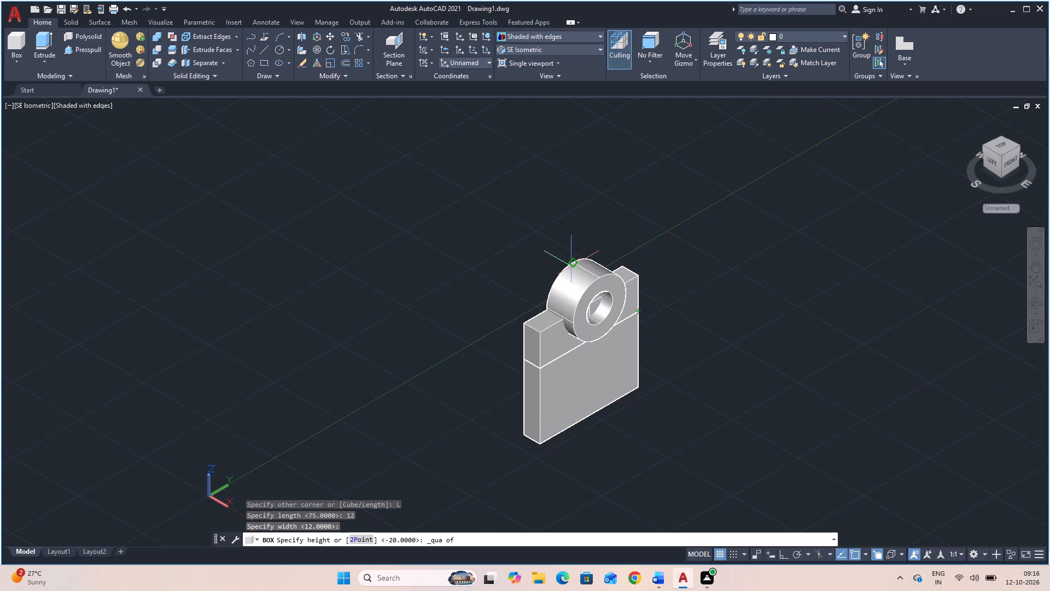
click(571, 265)
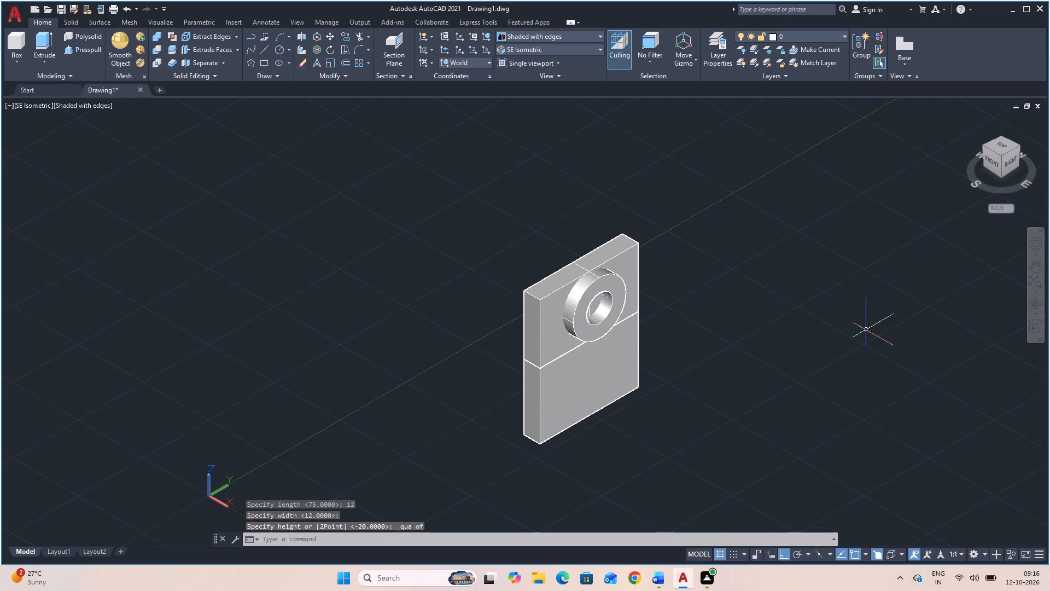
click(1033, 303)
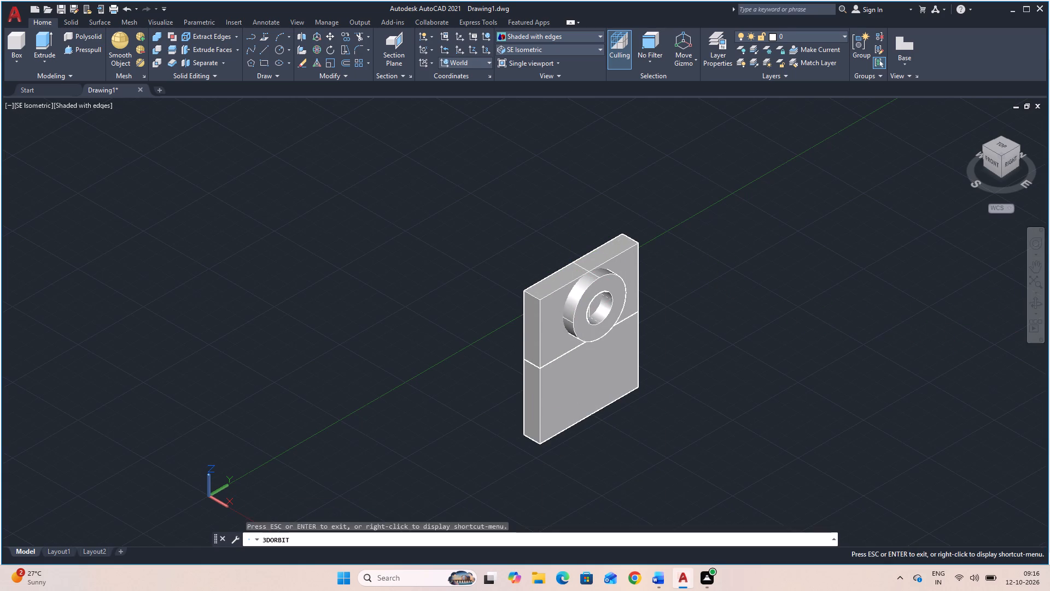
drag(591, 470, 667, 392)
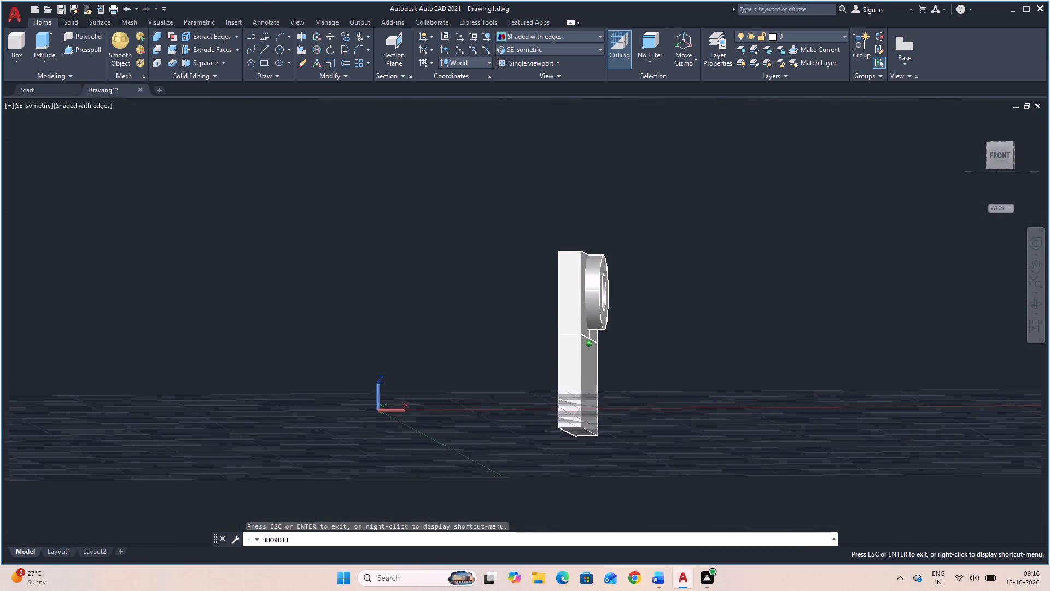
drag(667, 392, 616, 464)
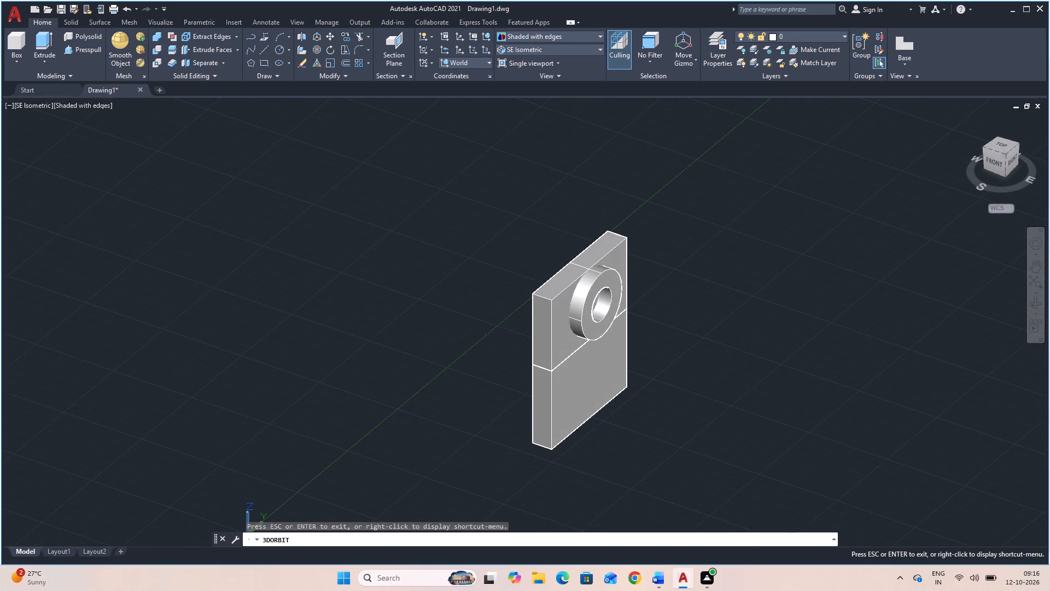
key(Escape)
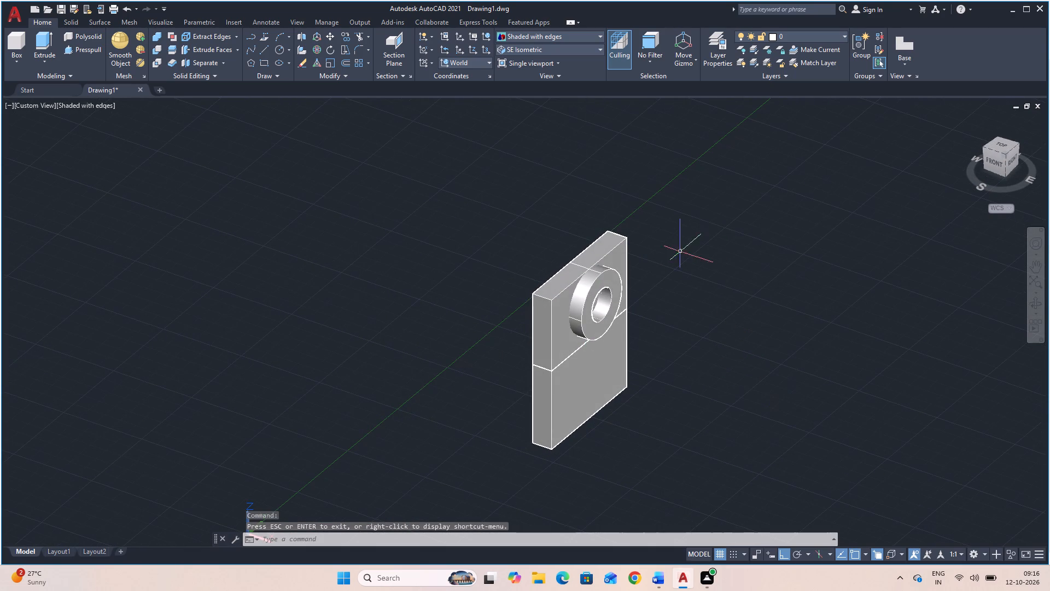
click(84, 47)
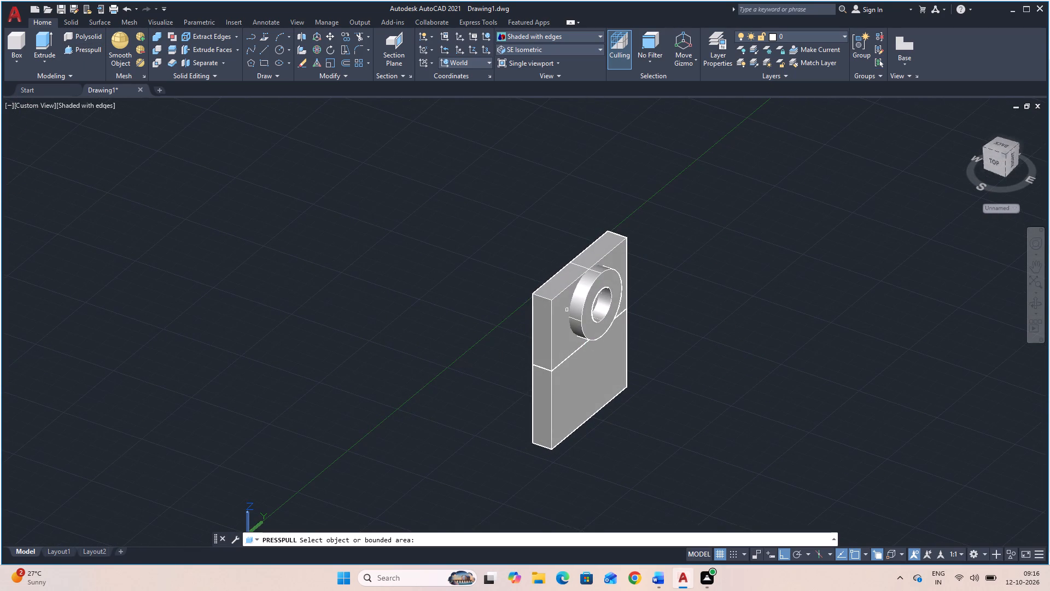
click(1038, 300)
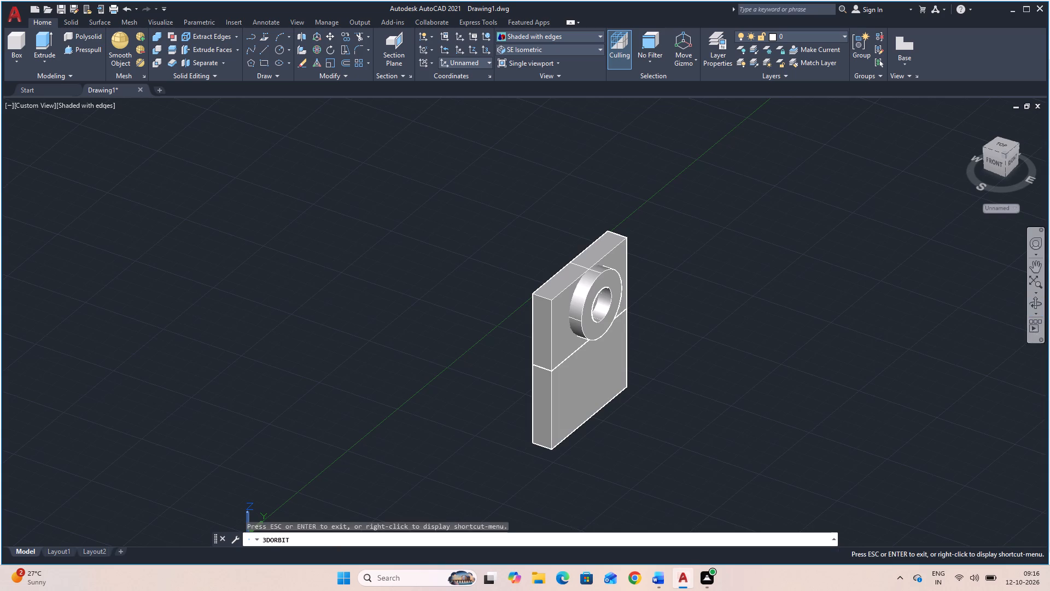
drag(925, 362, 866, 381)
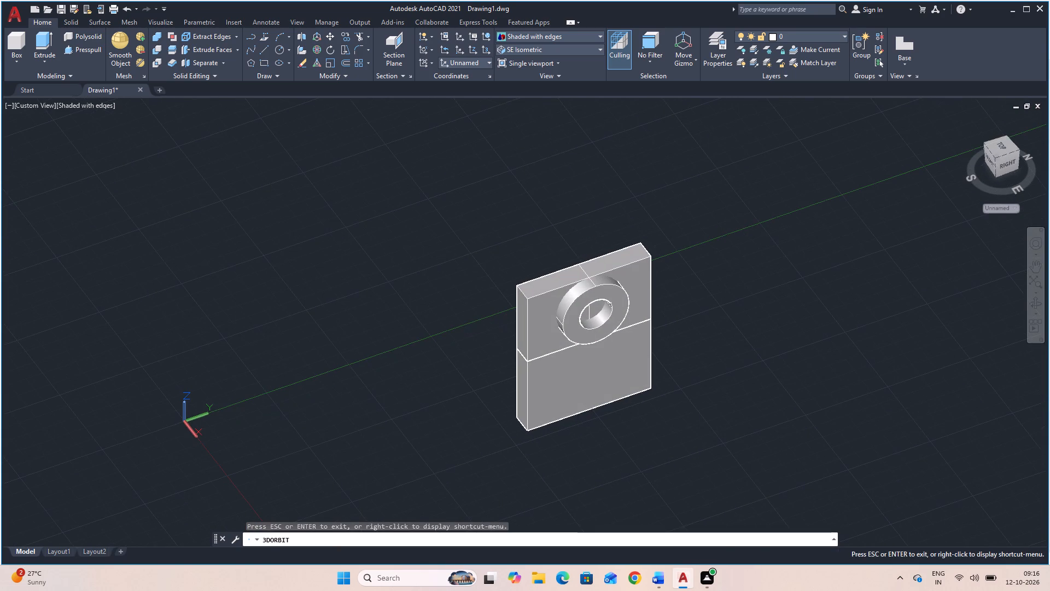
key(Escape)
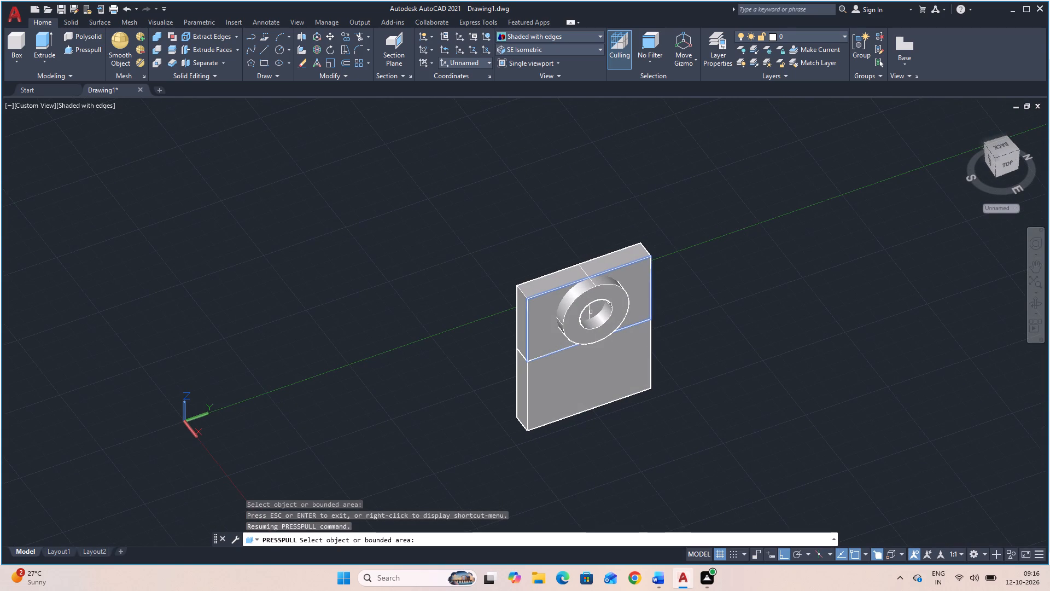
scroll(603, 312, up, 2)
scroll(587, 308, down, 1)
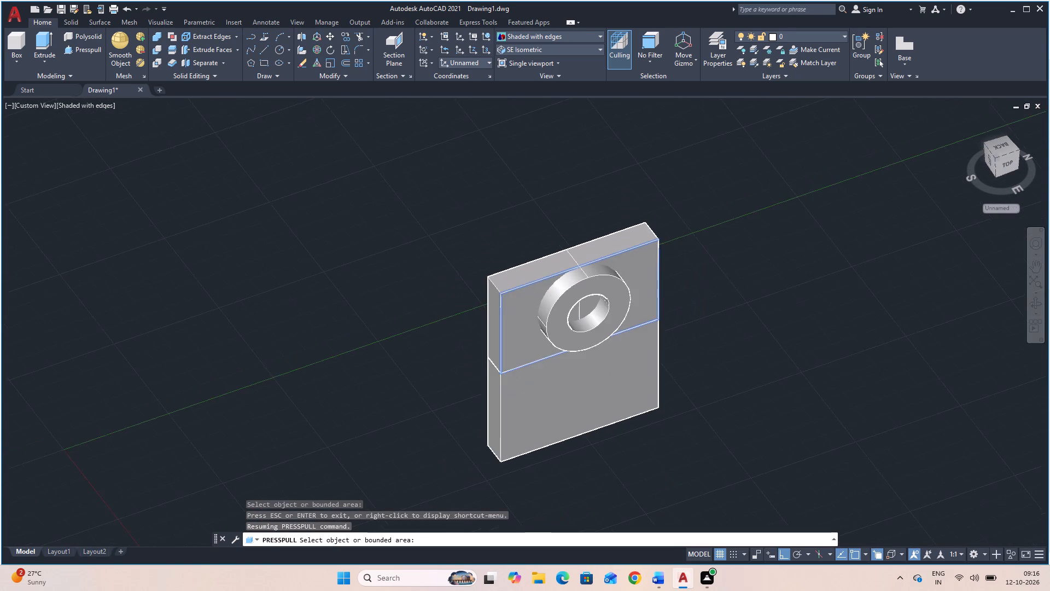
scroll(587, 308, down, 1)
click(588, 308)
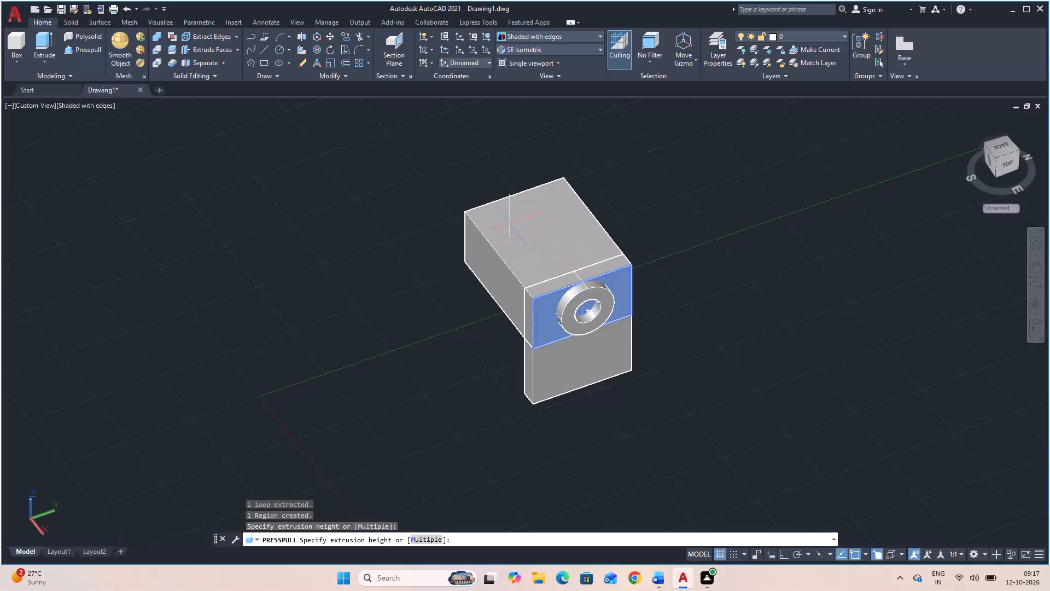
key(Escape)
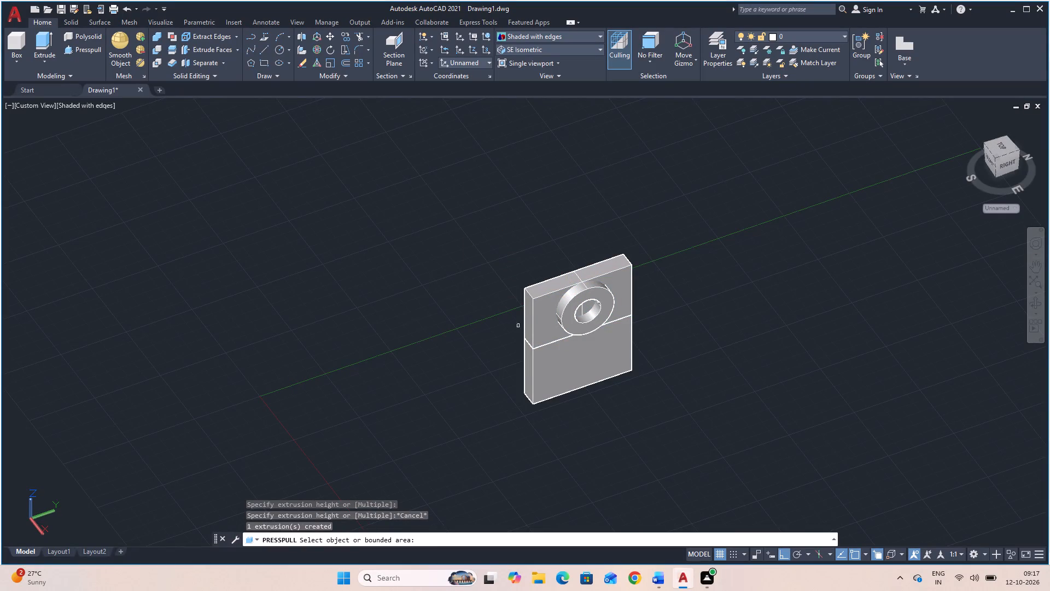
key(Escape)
Union the upper box with the lower block and cylinder into one solid.
click(550, 328)
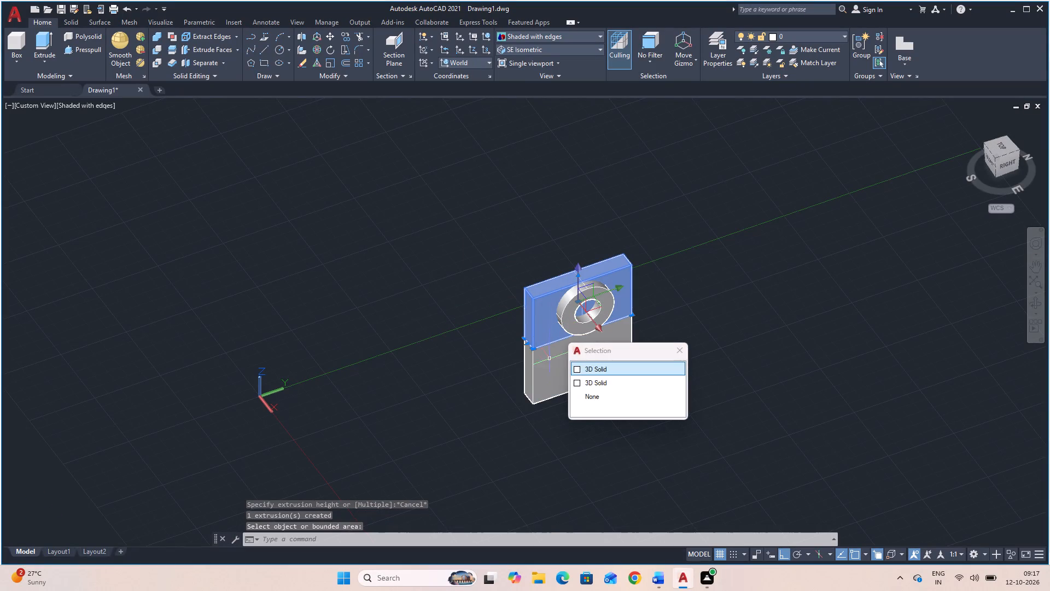
click(548, 373)
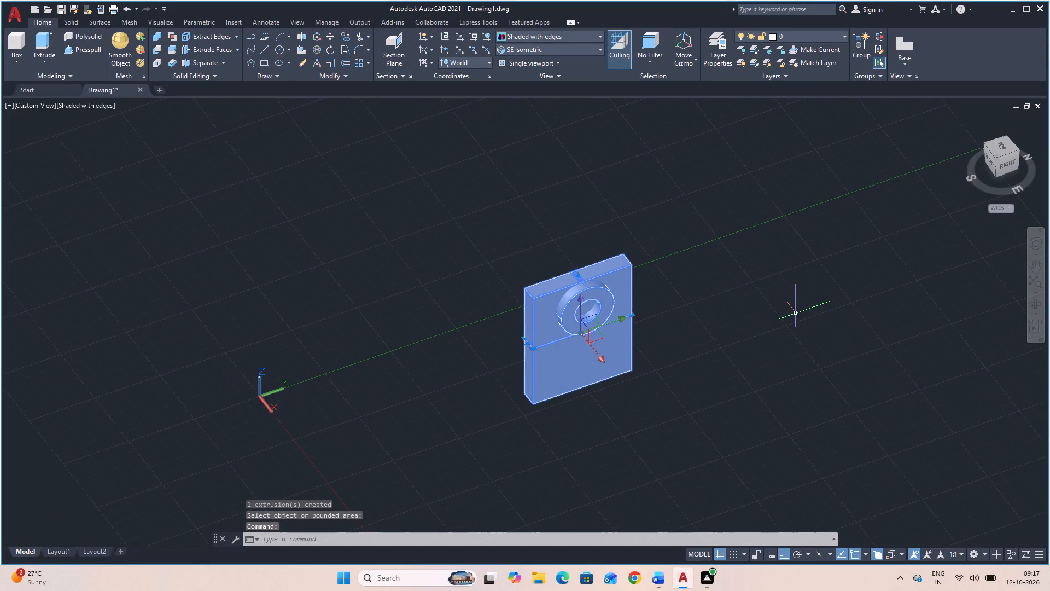
text(unio)
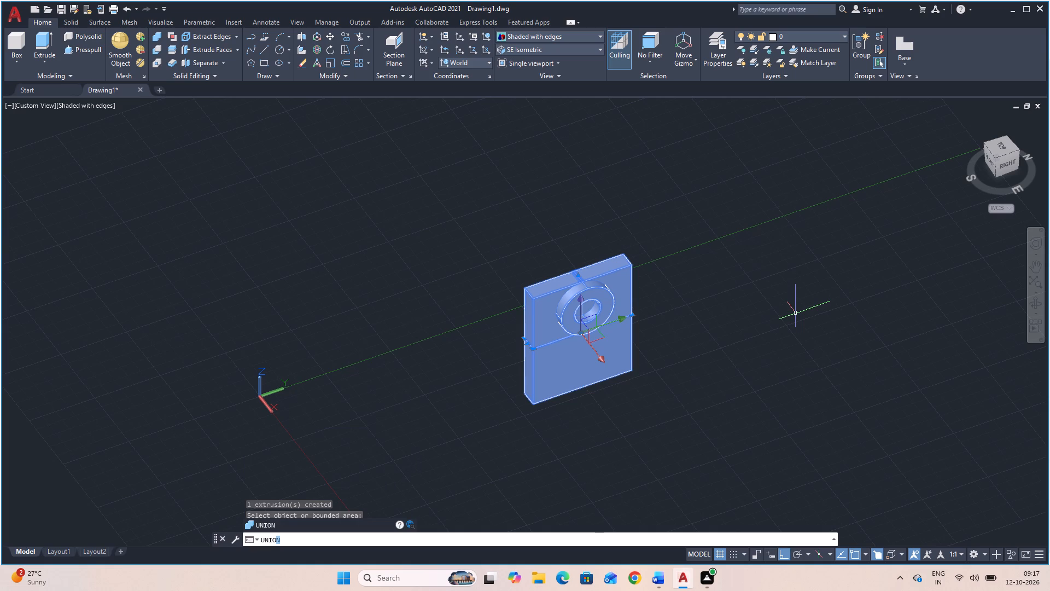
key(n)
key(Return)
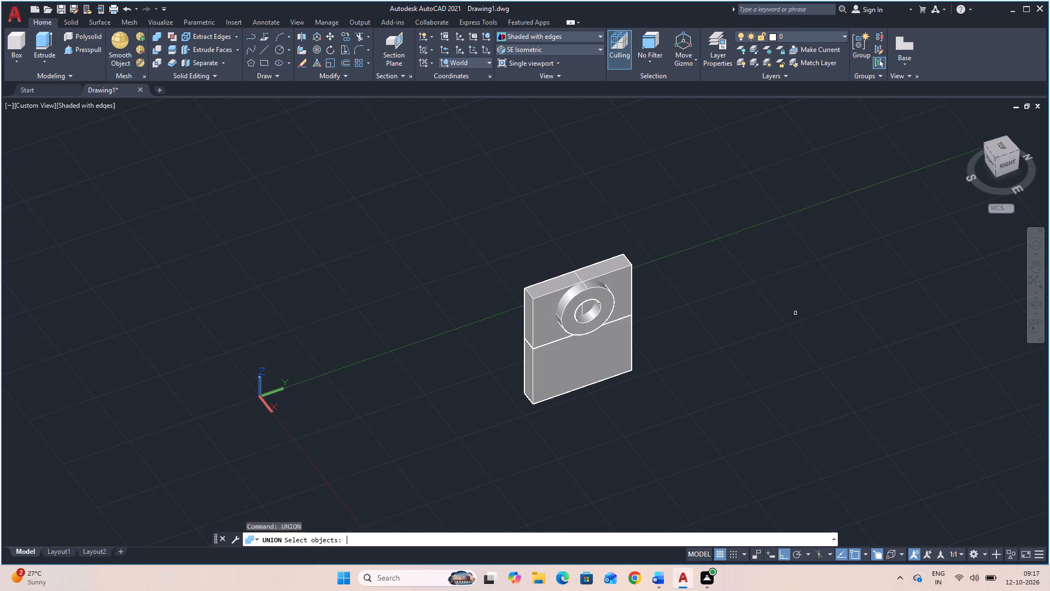
click(586, 365)
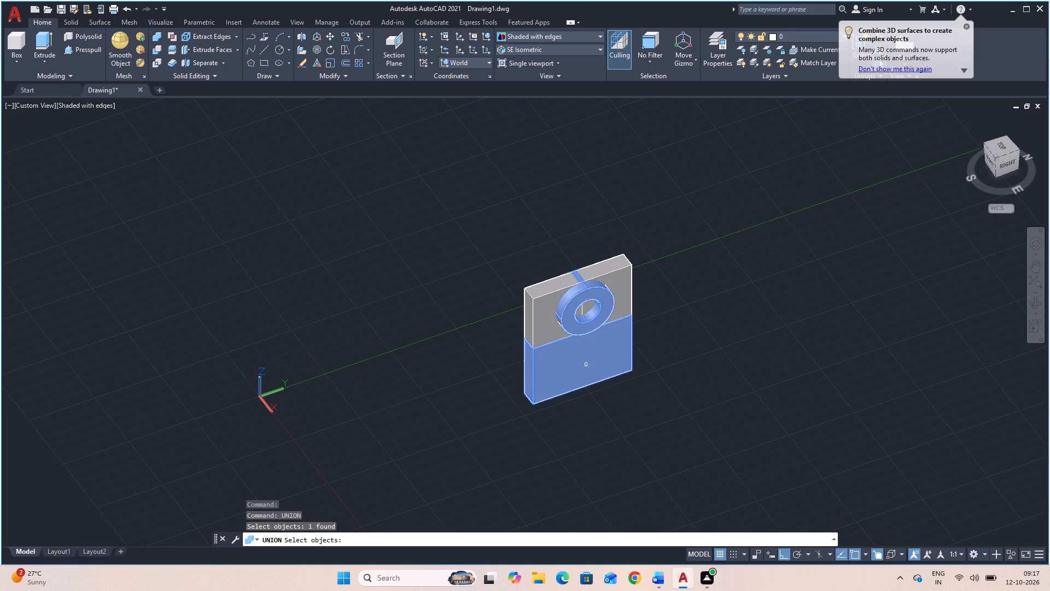
click(549, 337)
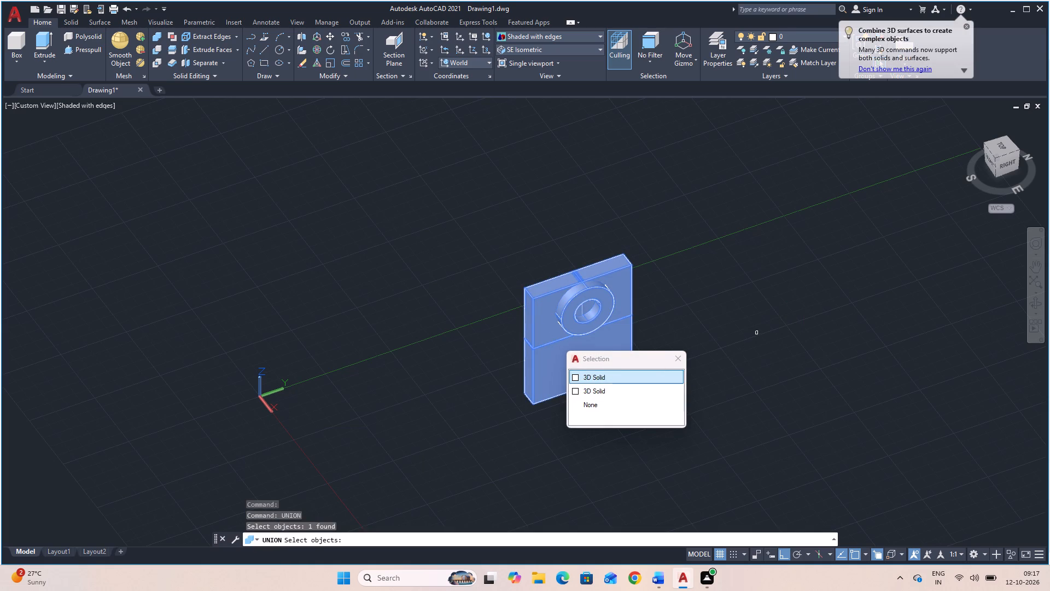
key(Return)
key(Return)
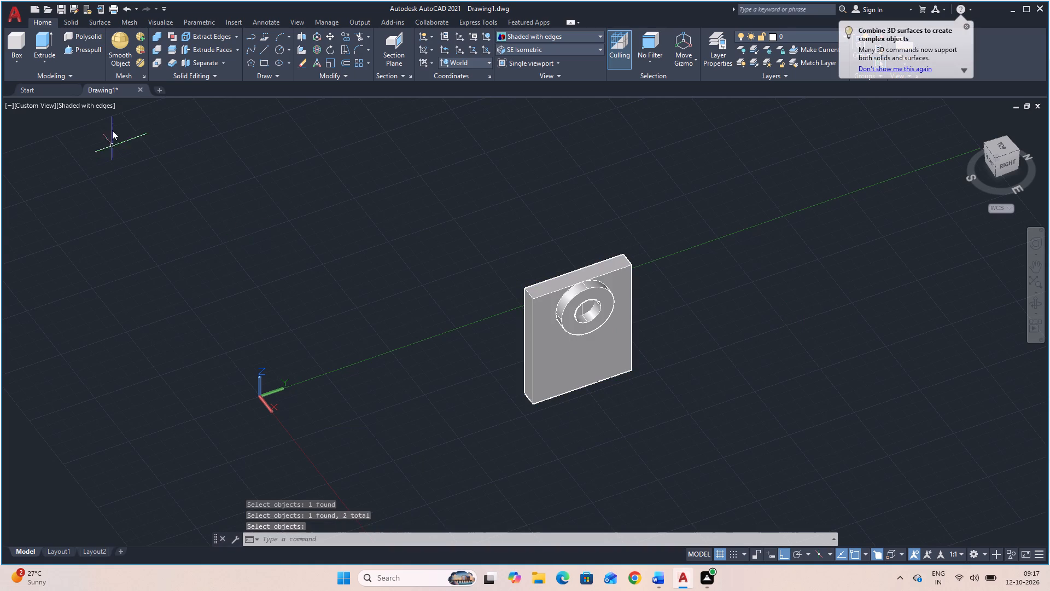
Presspull the circular area inside the bore back through the plate to cut the hole through the upper box.
click(87, 47)
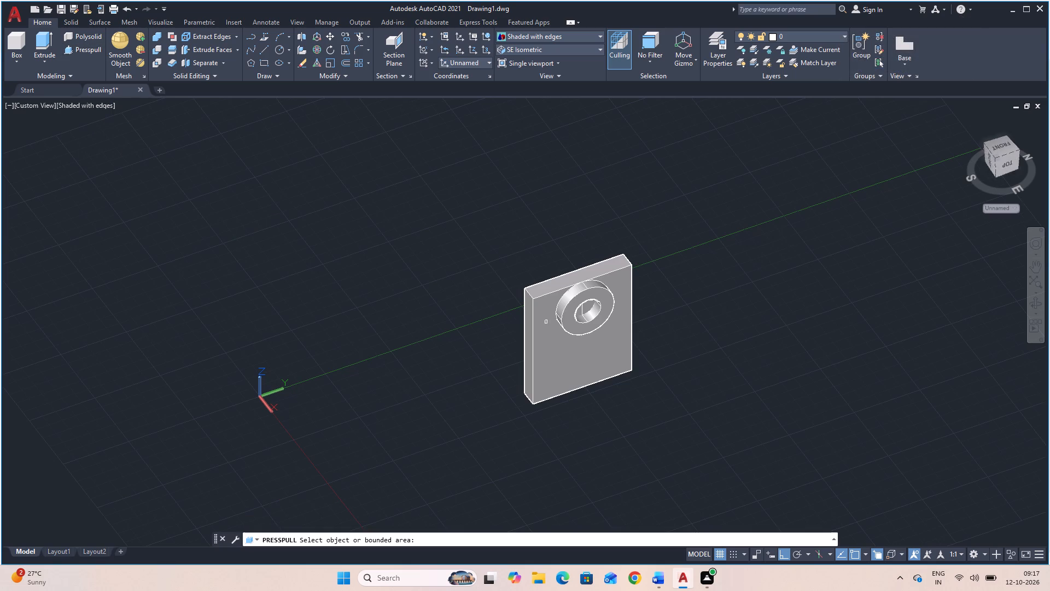
click(587, 309)
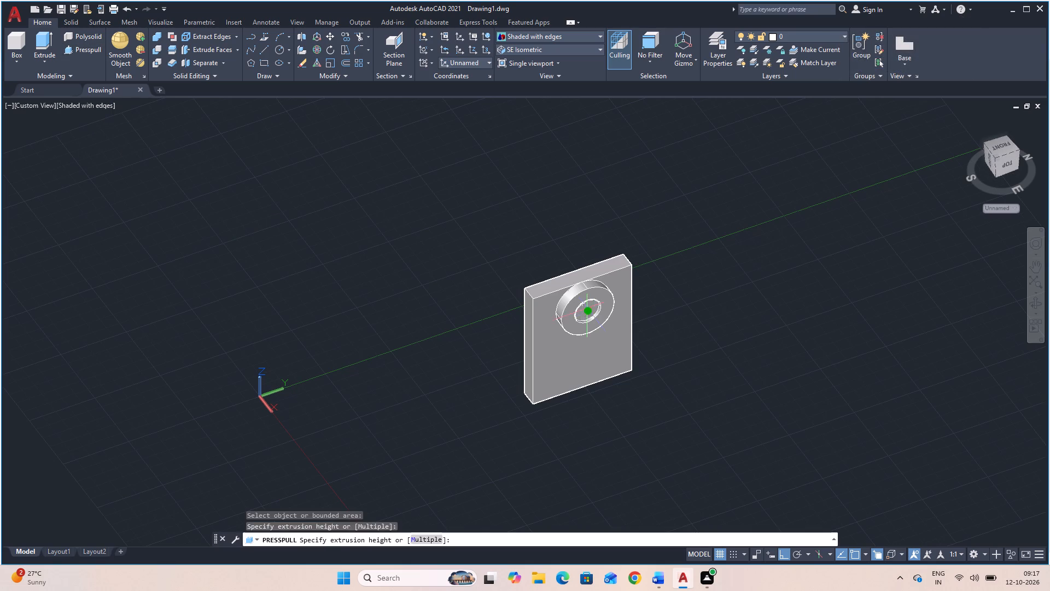
click(531, 244)
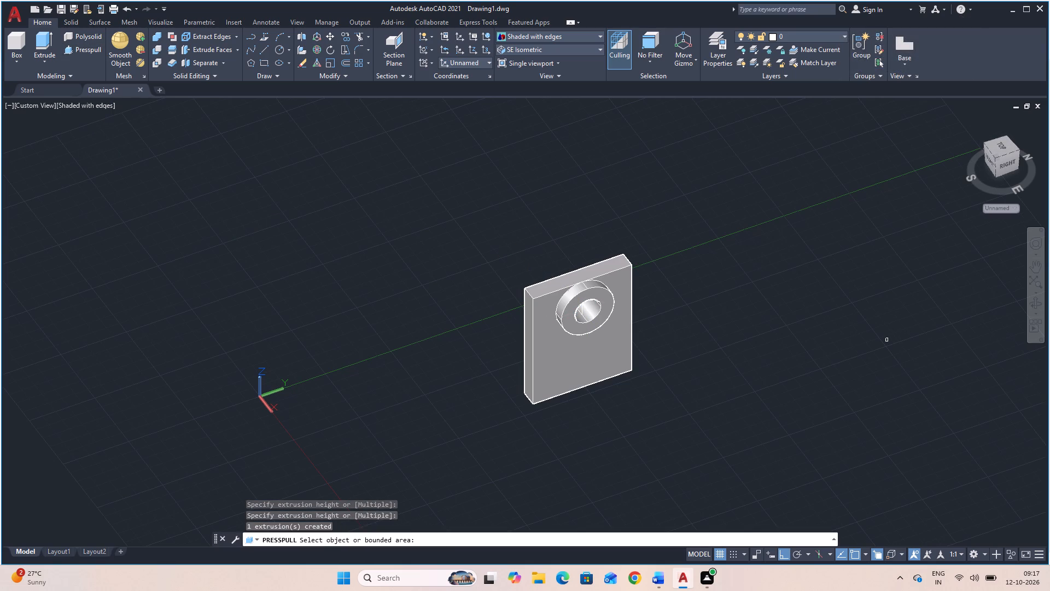
key(Escape)
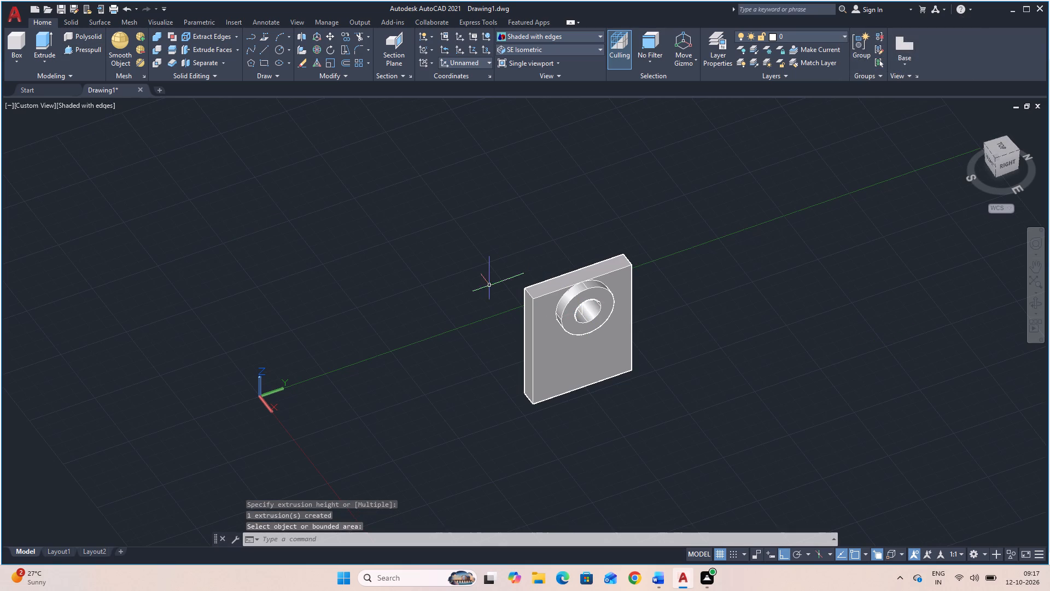
Delete the leftover line inside the bore.
click(1037, 300)
drag(709, 468, 698, 401)
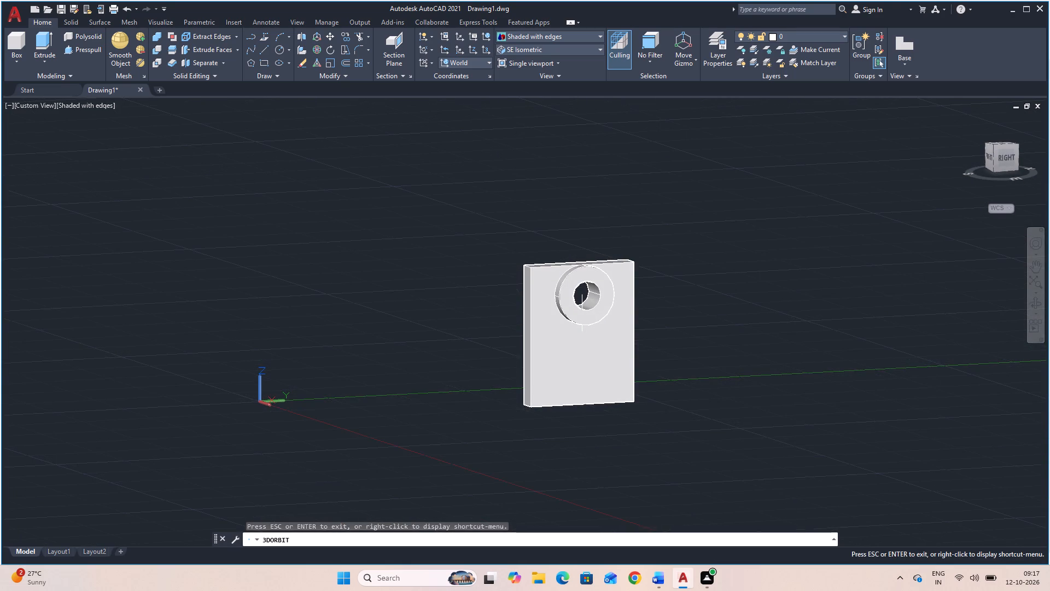
drag(673, 459, 716, 485)
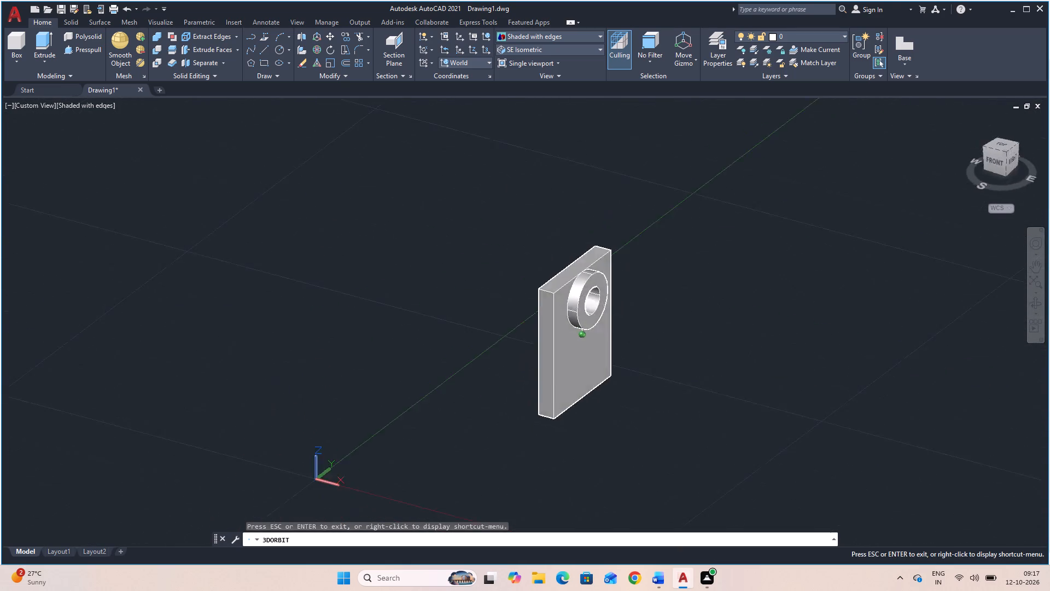
drag(716, 485, 636, 479)
key(Escape)
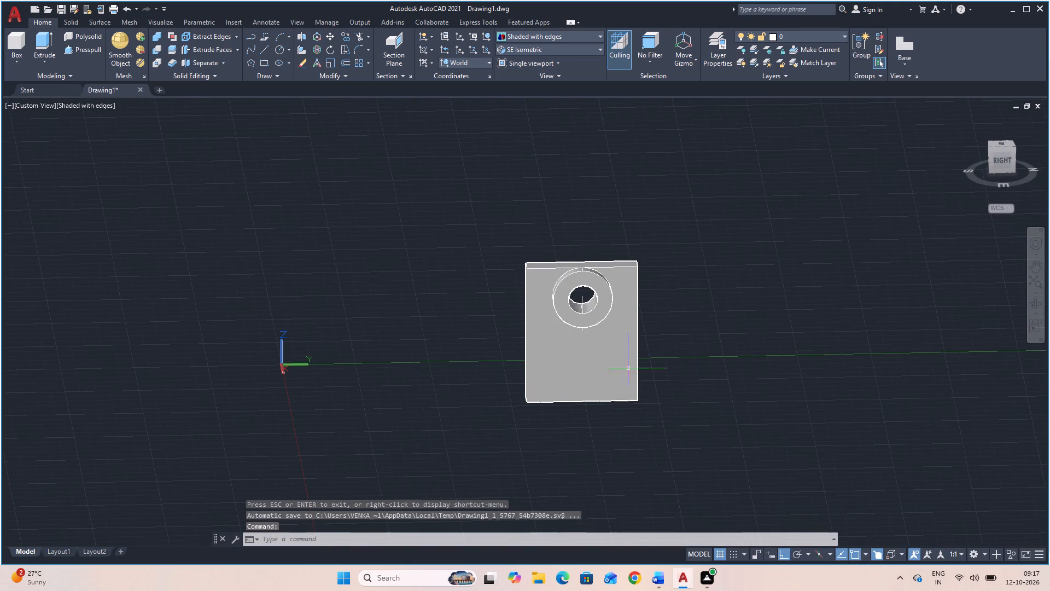
click(582, 299)
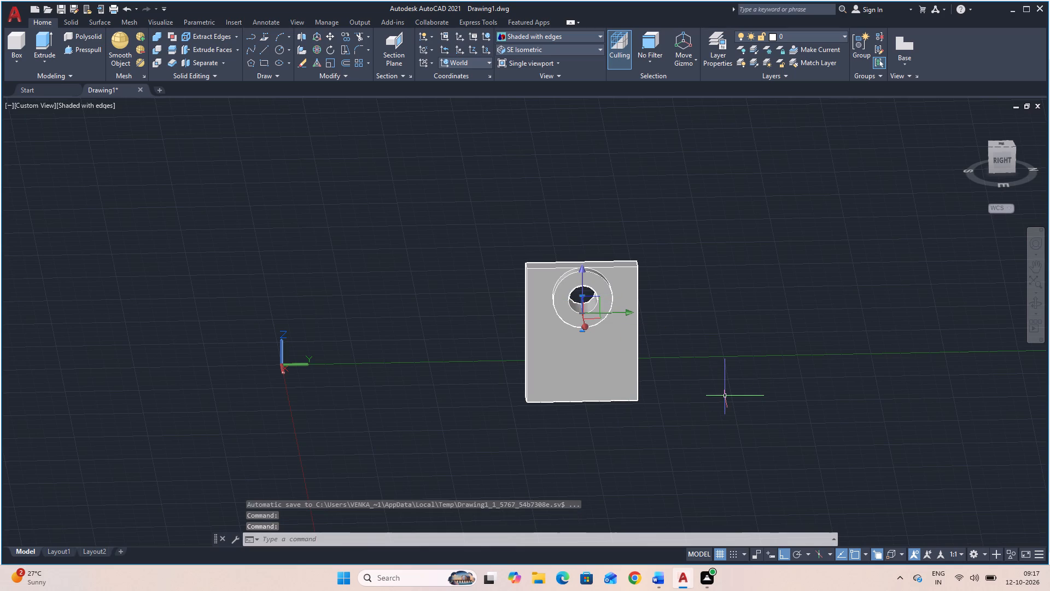
key(Delete)
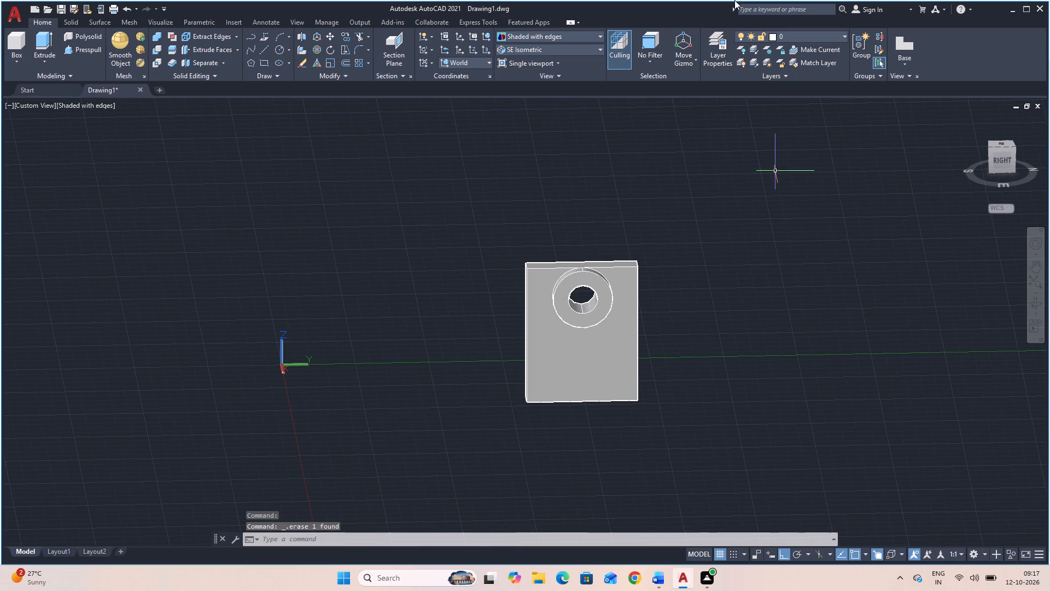
Restore the SE Isometric view of the bracket.
click(527, 44)
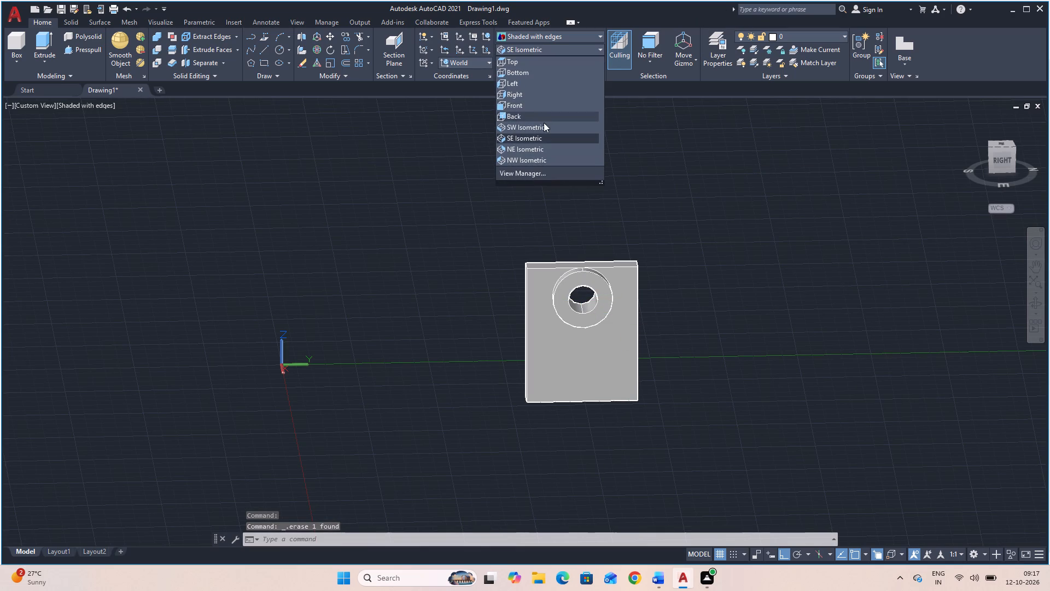
click(547, 136)
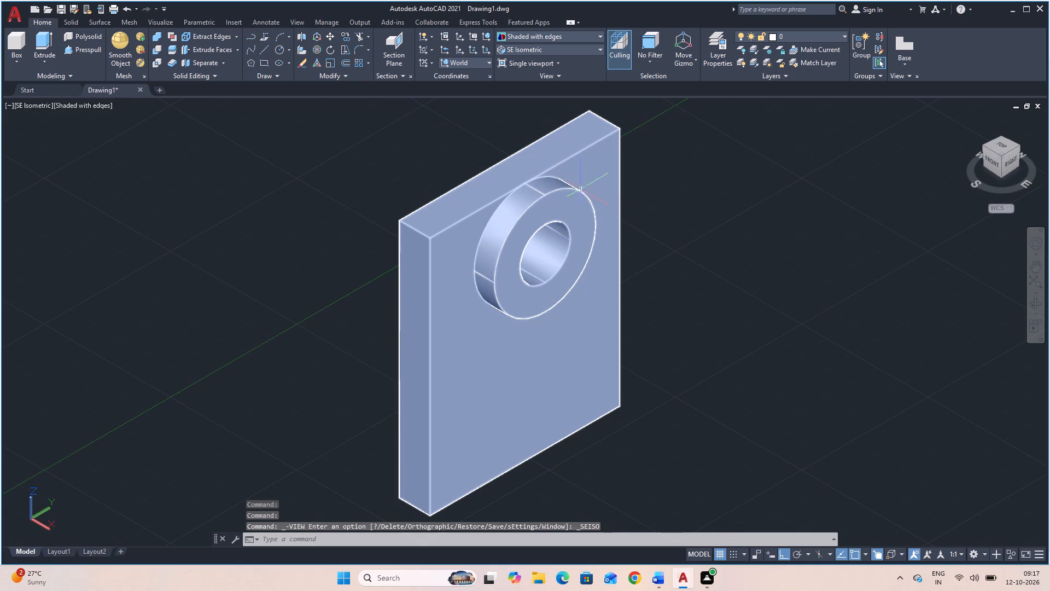
scroll(860, 362, down, 1)
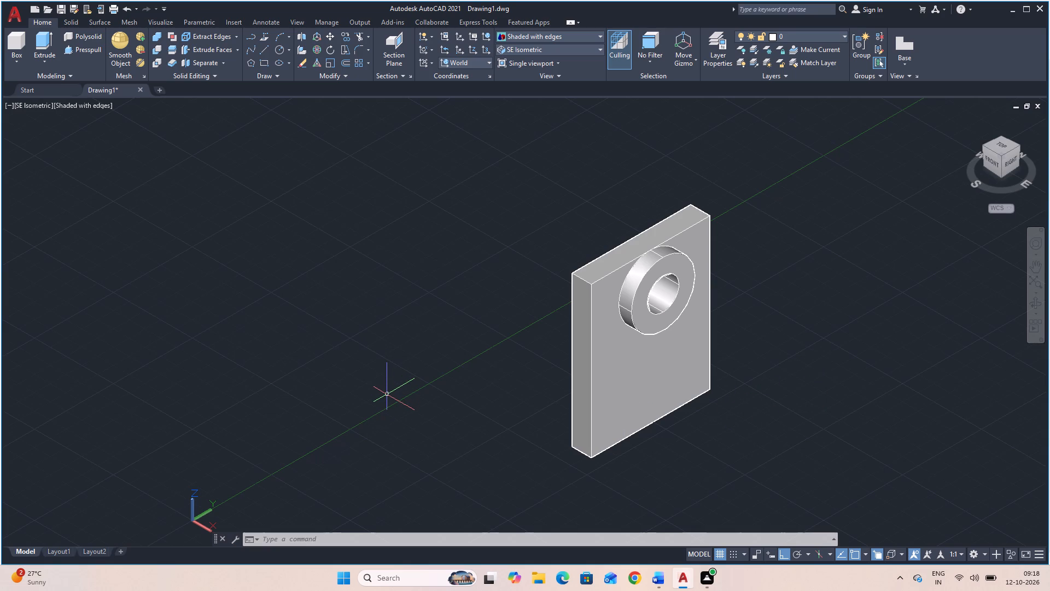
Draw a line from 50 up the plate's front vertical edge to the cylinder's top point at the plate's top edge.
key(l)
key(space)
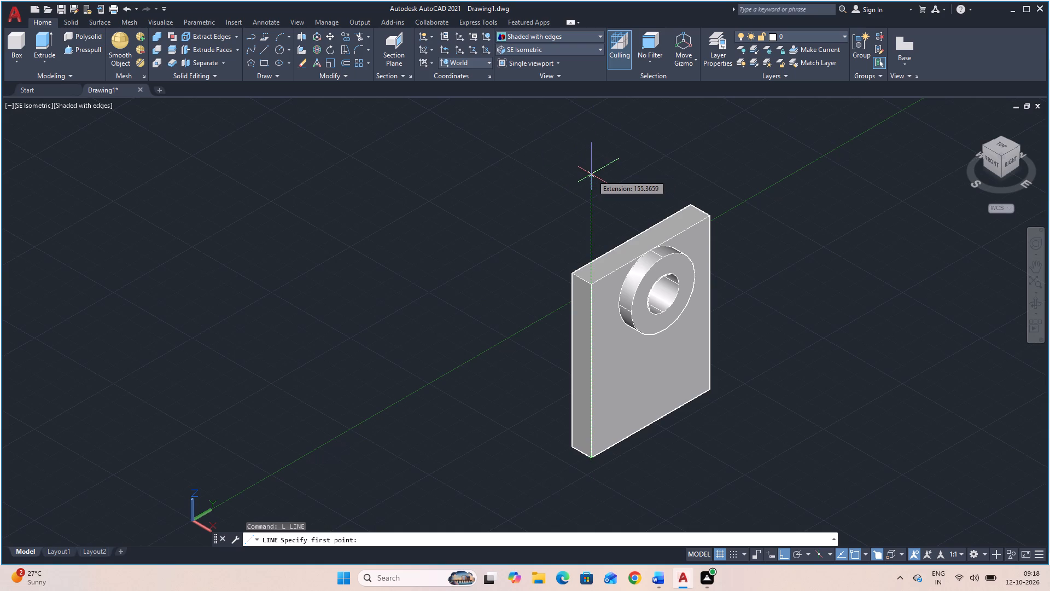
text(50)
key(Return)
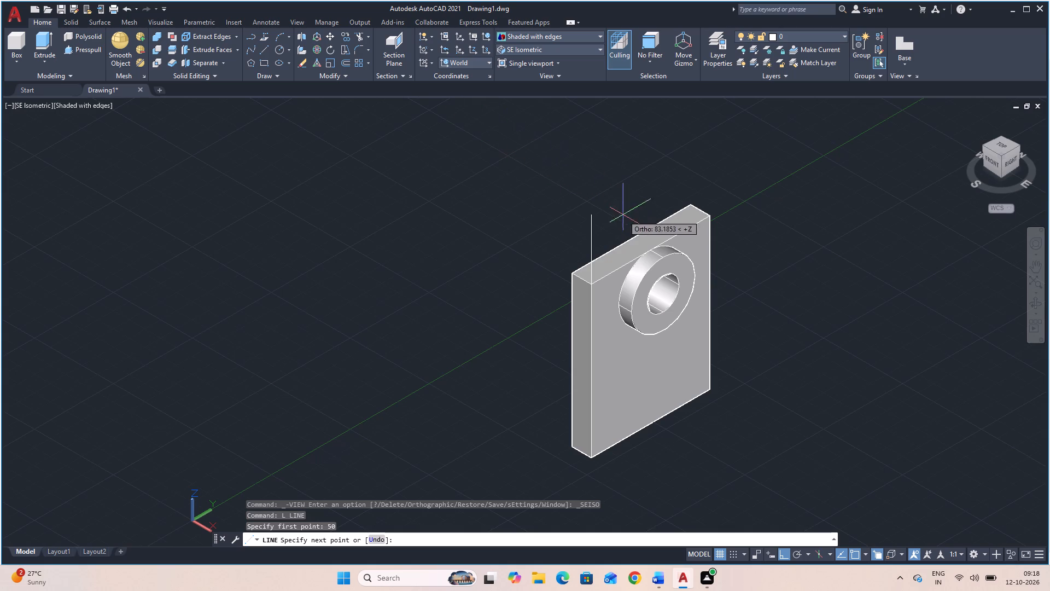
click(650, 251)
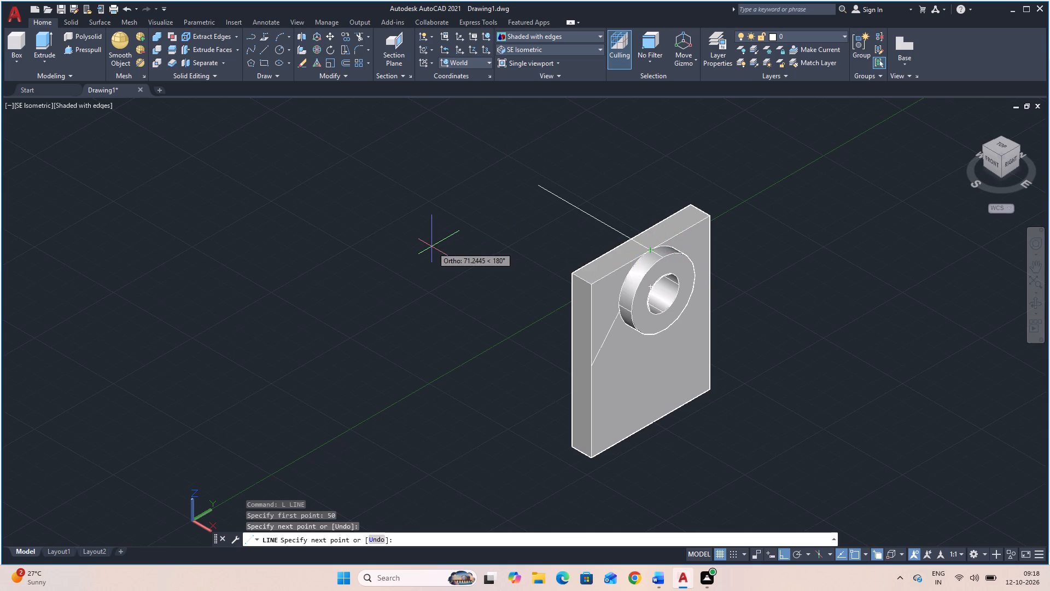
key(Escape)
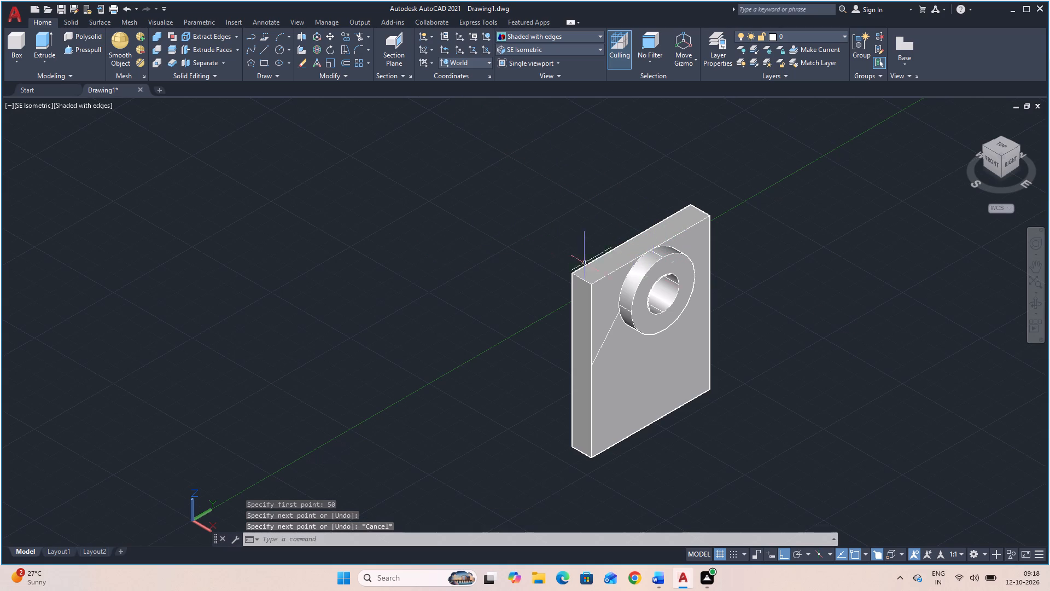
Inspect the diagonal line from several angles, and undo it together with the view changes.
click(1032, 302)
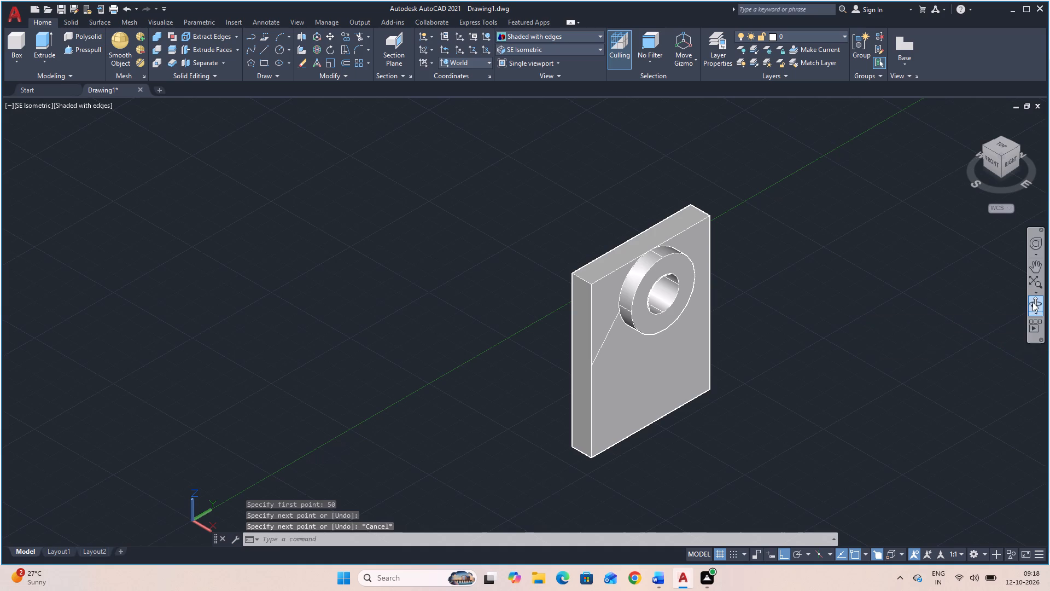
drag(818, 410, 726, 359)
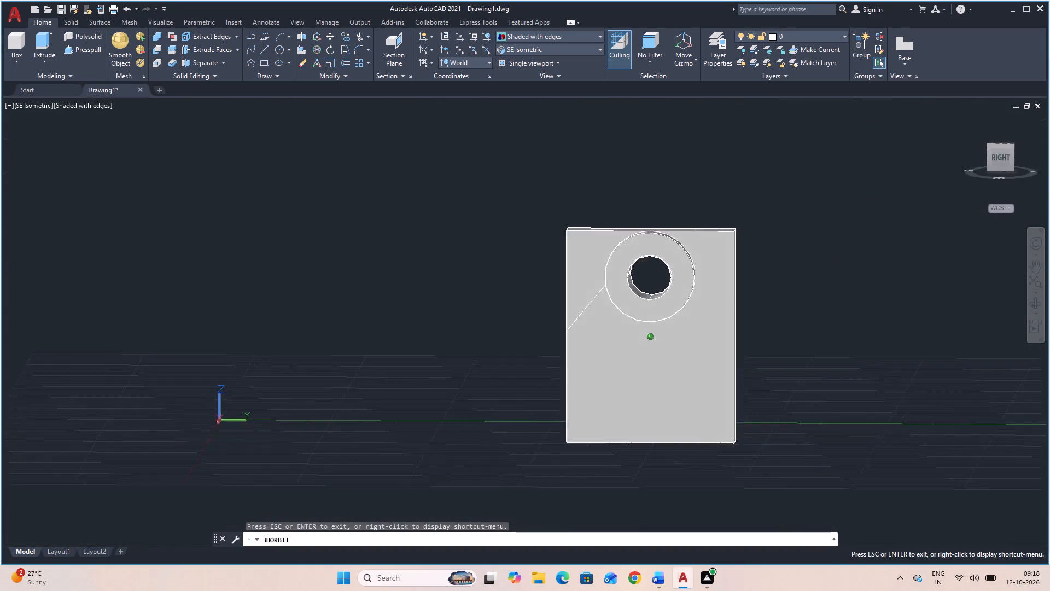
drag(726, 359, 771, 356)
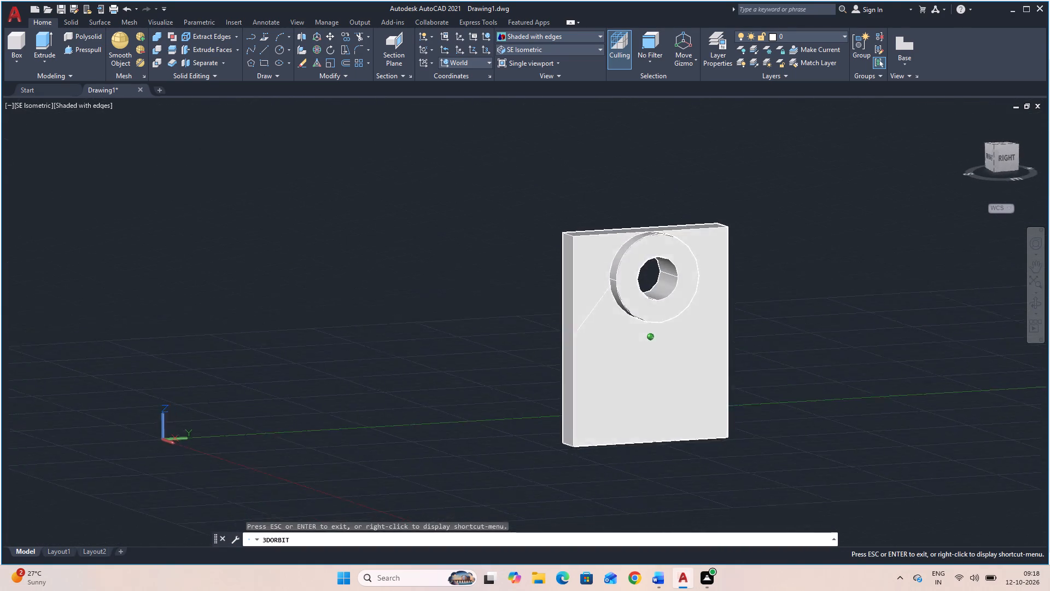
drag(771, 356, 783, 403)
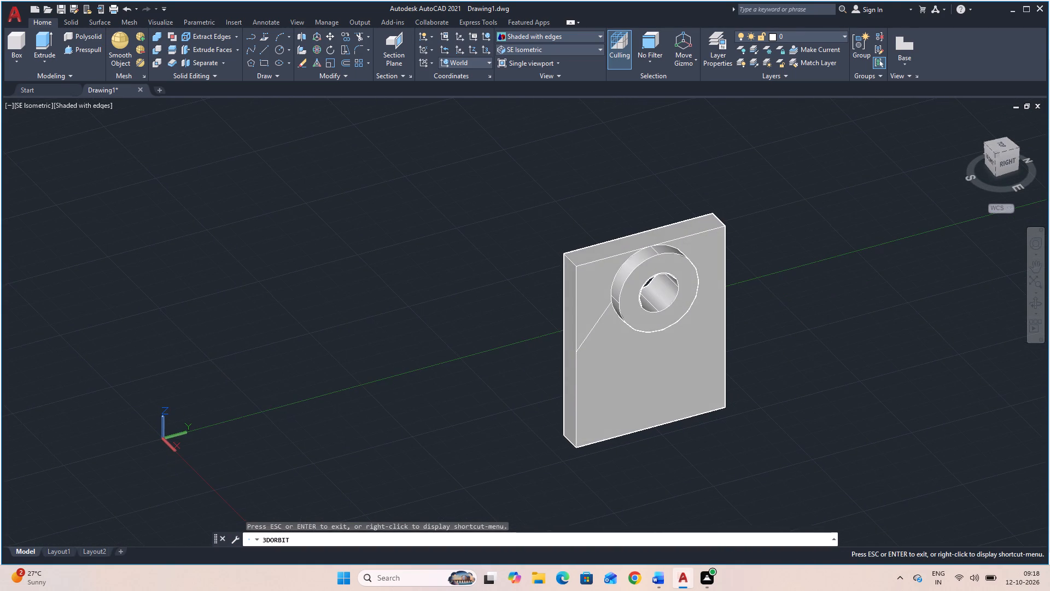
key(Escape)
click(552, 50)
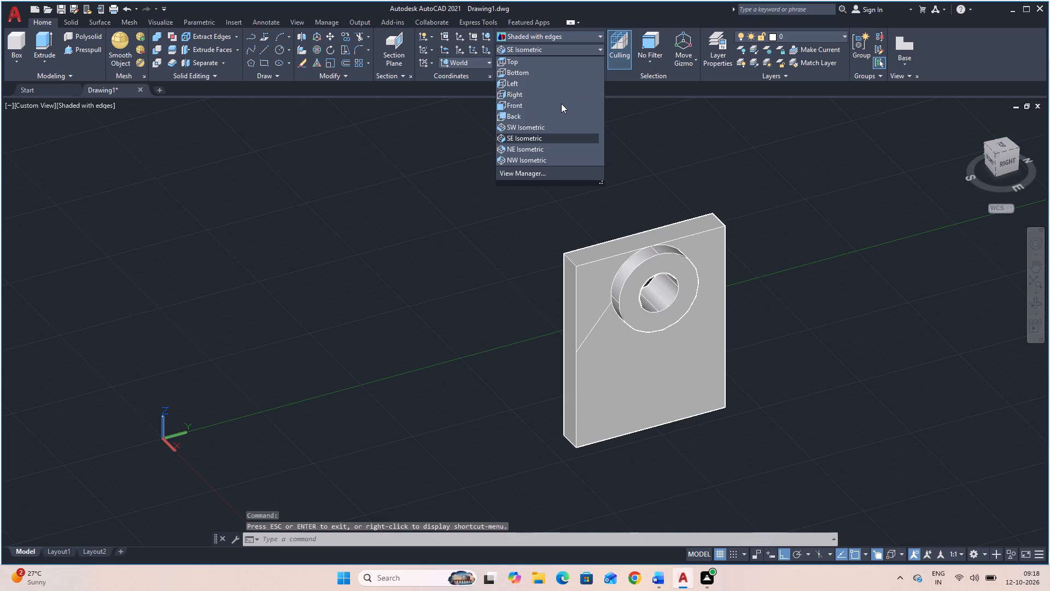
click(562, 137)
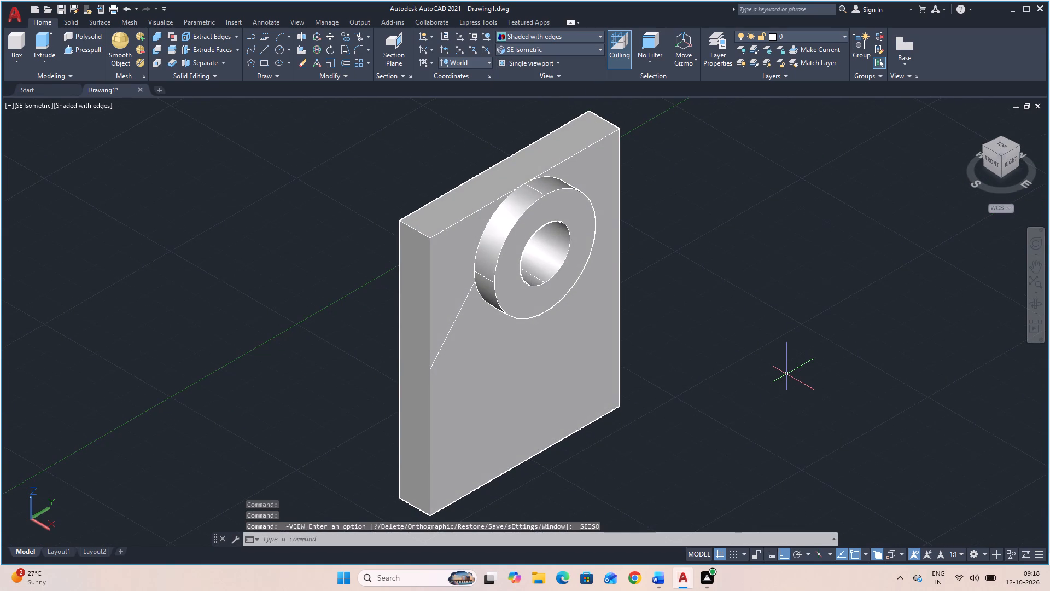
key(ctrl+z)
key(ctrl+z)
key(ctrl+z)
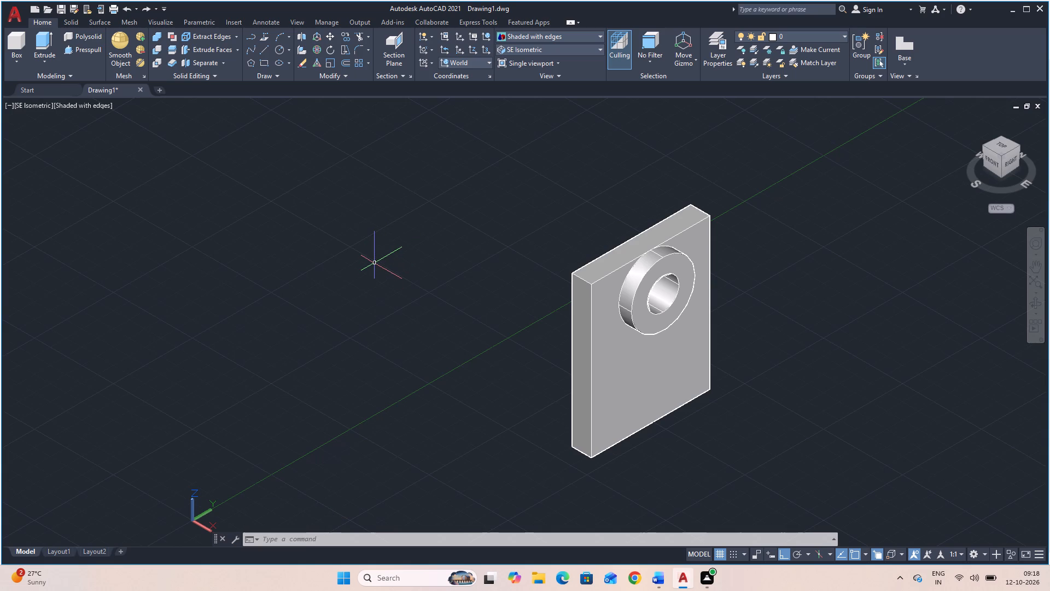
Draw a line from 50 up the plate's front vertical edge to a tangent point on the cylinder.
text(l)
key(space)
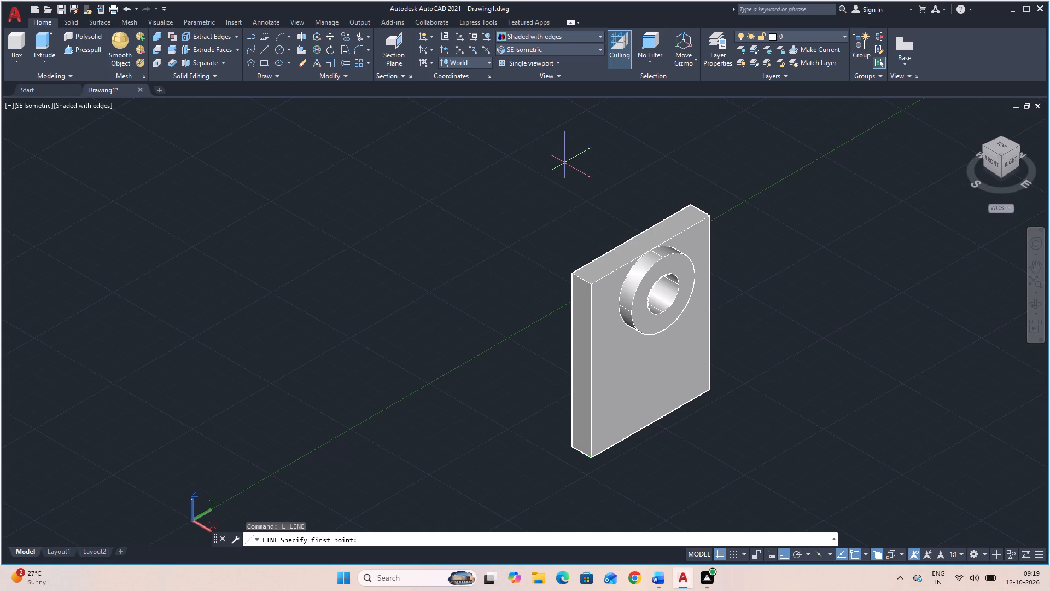
text(50)
key(Return)
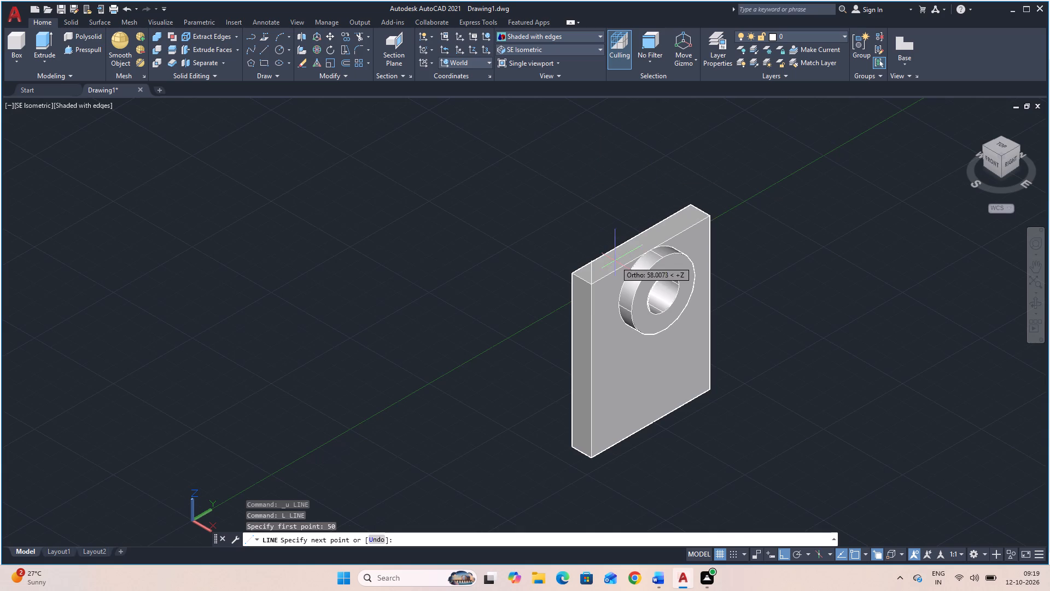
shift+right_click(588, 212)
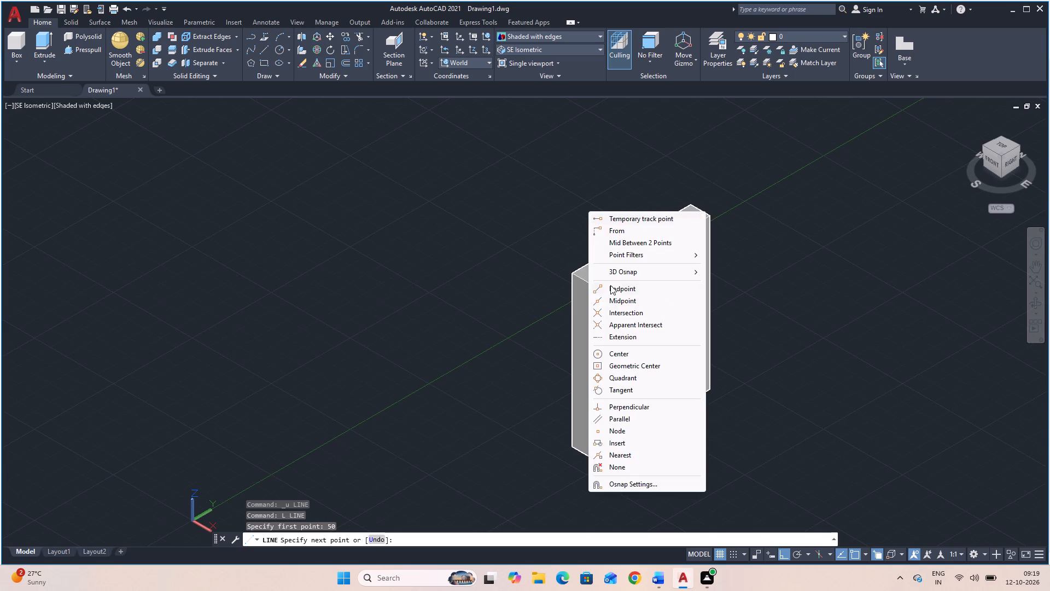
click(623, 388)
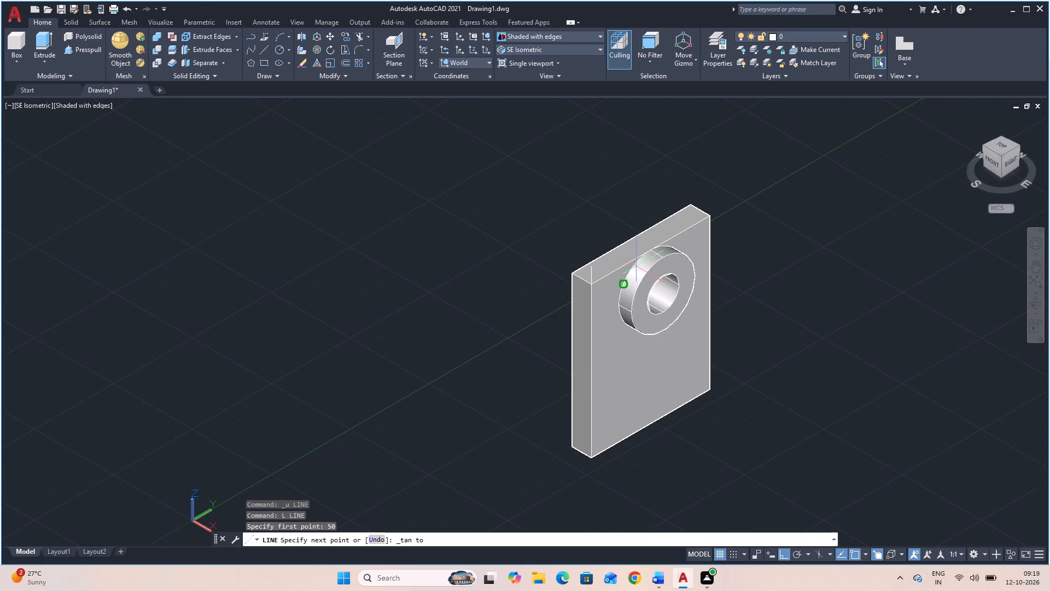
scroll(633, 265, up, 1)
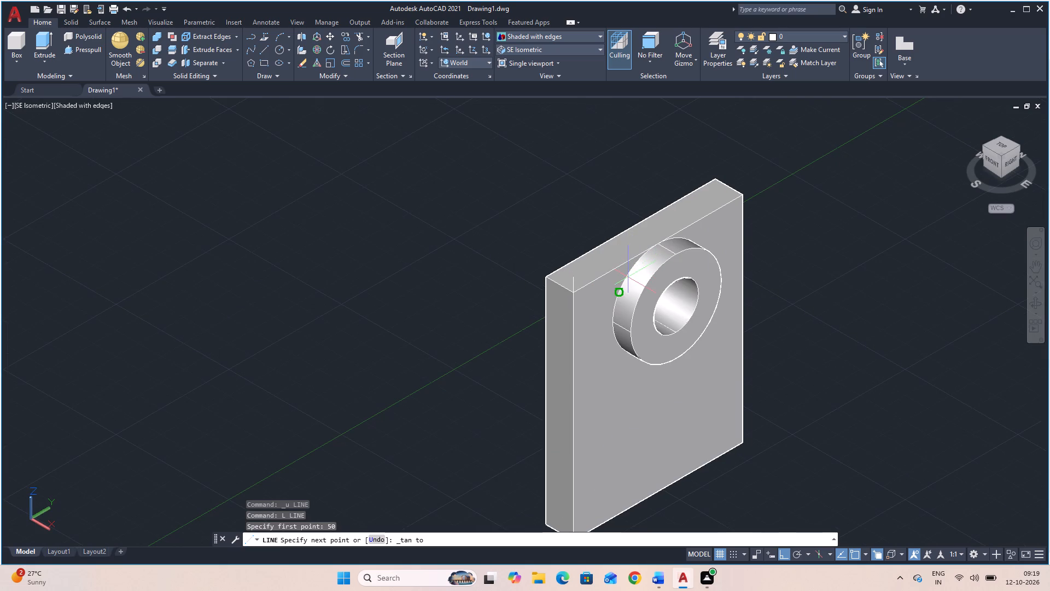
click(627, 281)
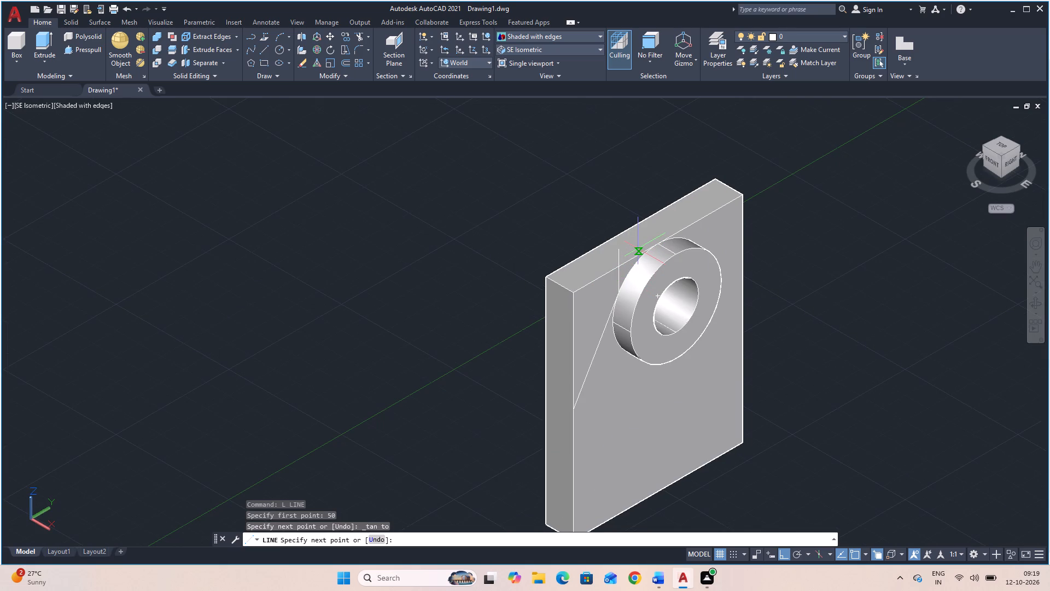
key(Escape)
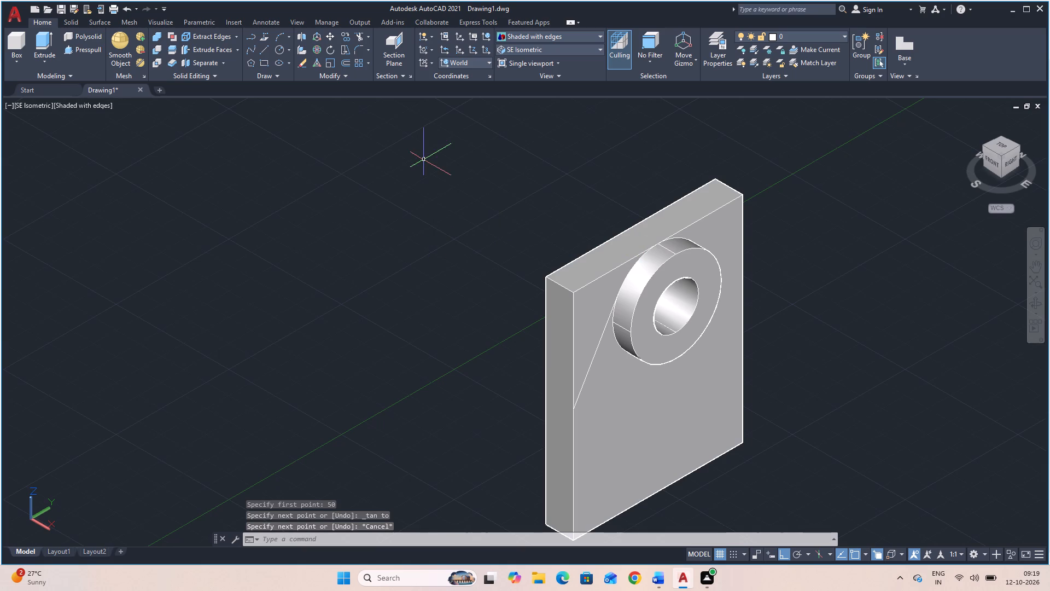
Presspull the corner area between the tangent line, the plate's edges and the cylinder through the plate's thickness to cut it away.
click(87, 45)
click(591, 316)
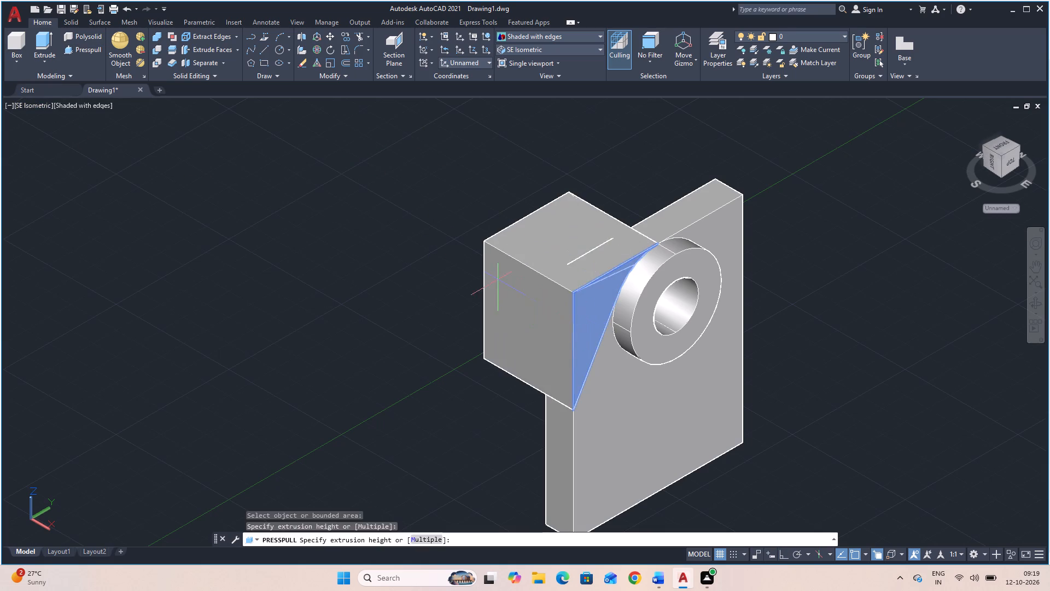
click(483, 269)
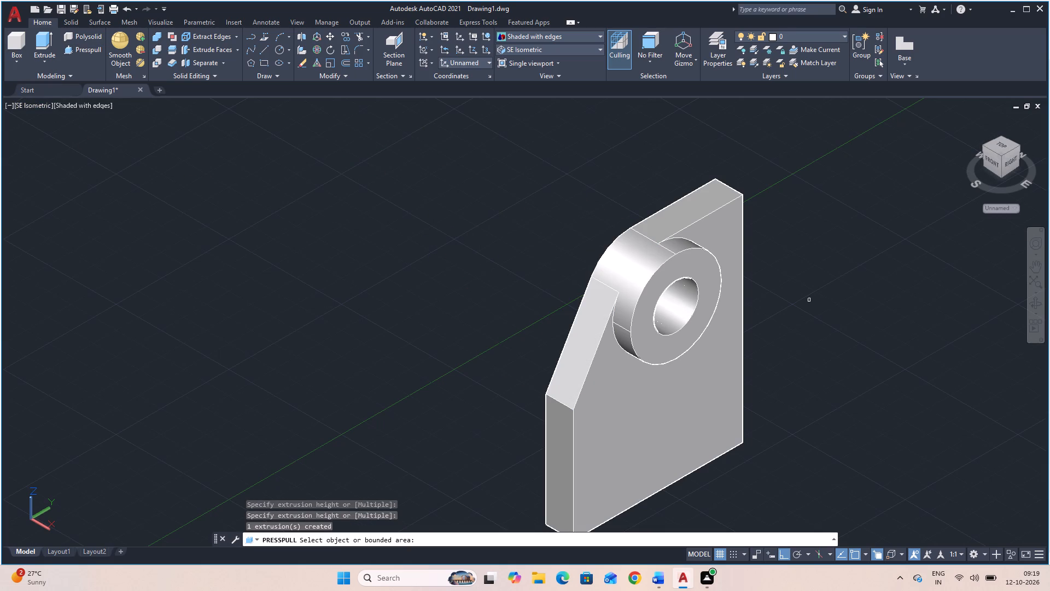
key(Escape)
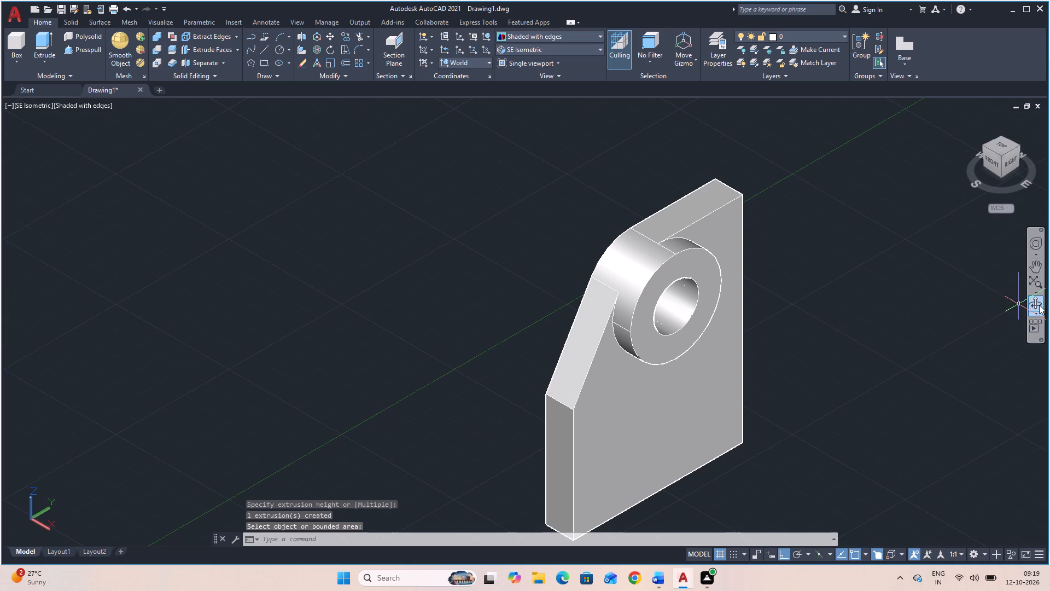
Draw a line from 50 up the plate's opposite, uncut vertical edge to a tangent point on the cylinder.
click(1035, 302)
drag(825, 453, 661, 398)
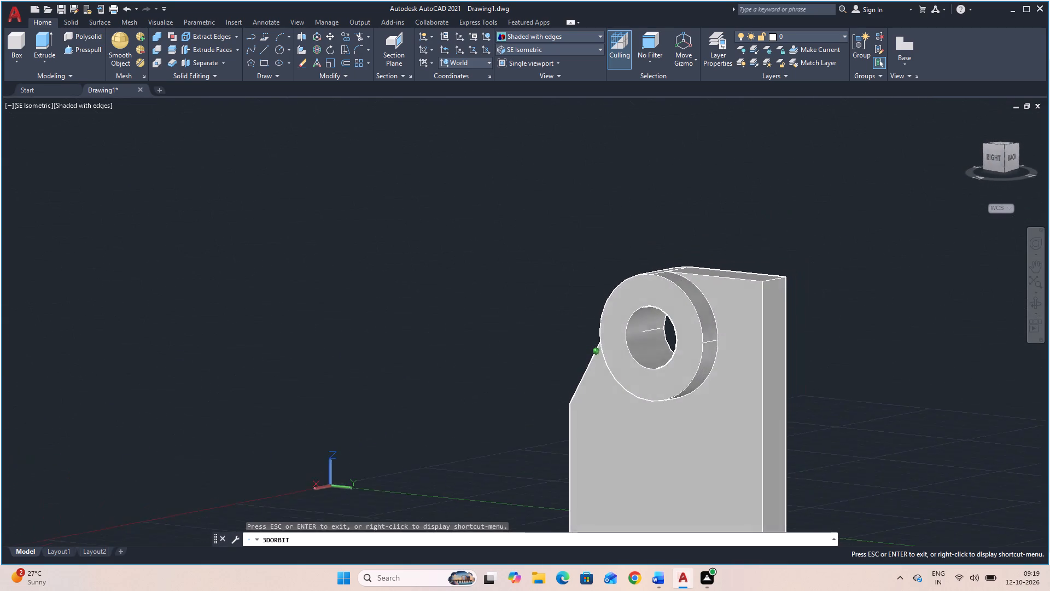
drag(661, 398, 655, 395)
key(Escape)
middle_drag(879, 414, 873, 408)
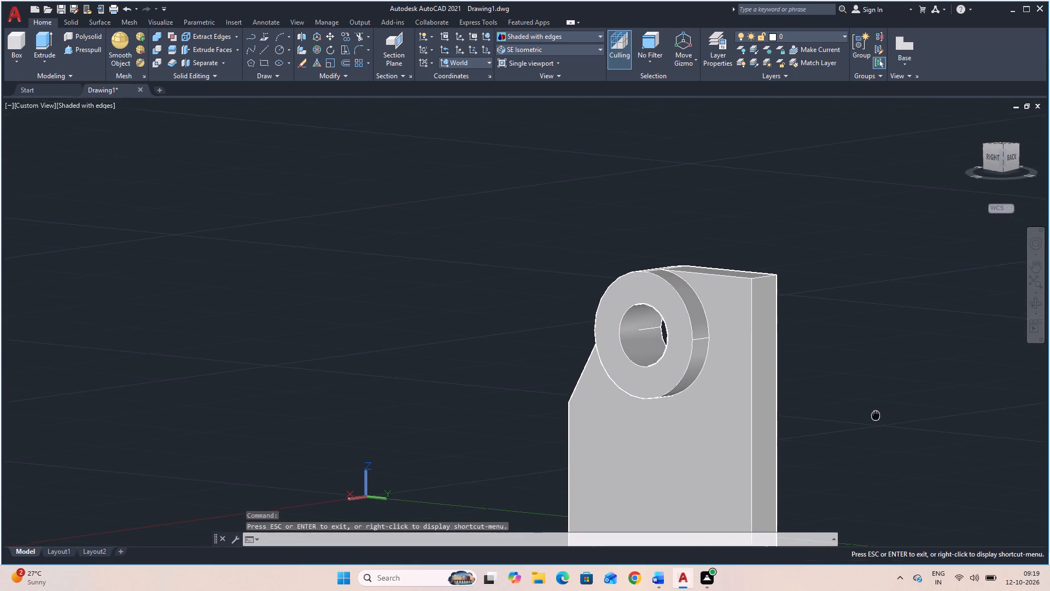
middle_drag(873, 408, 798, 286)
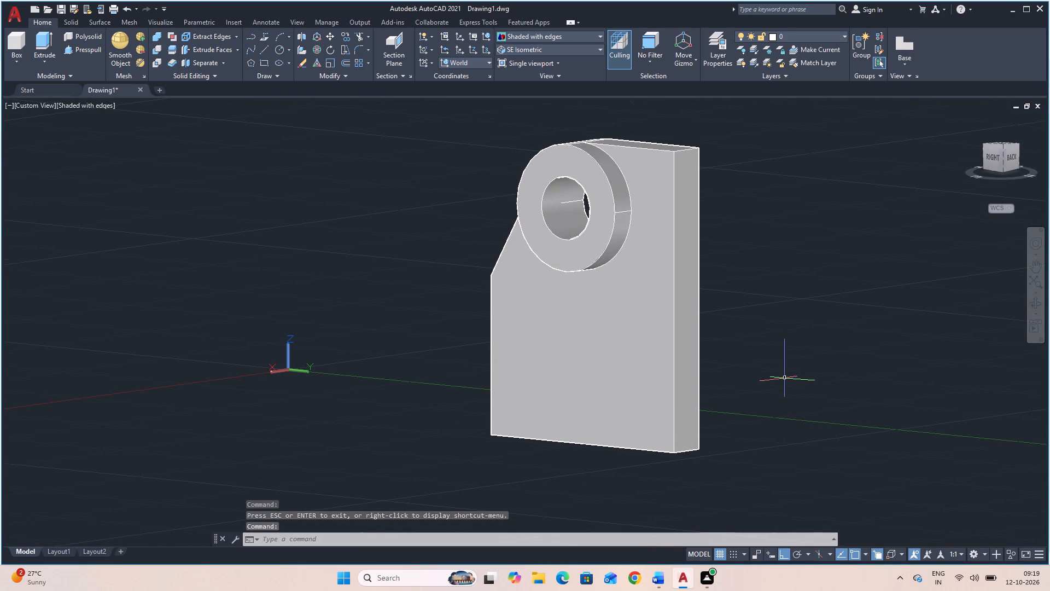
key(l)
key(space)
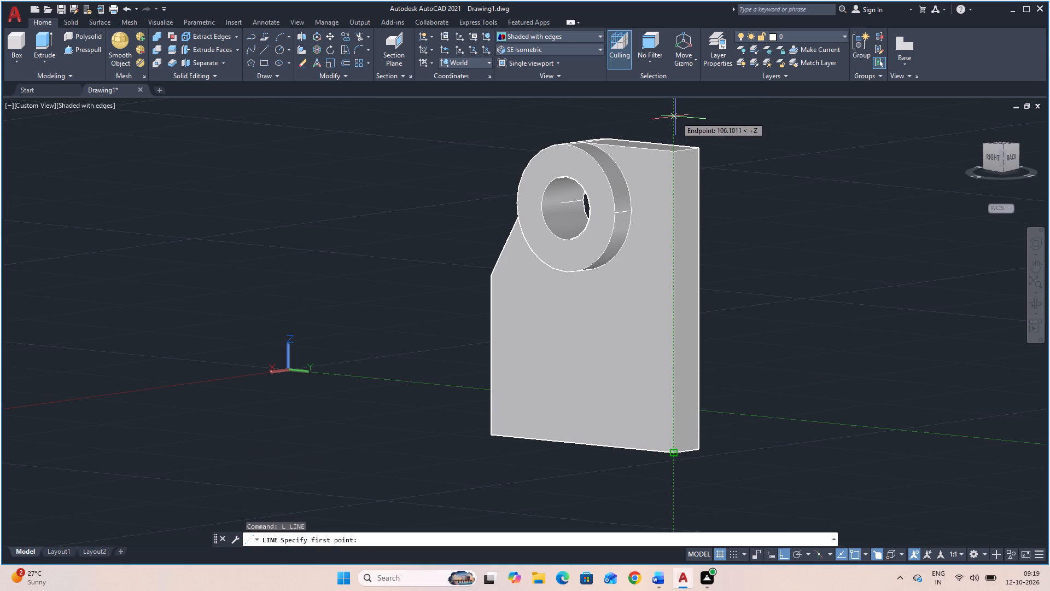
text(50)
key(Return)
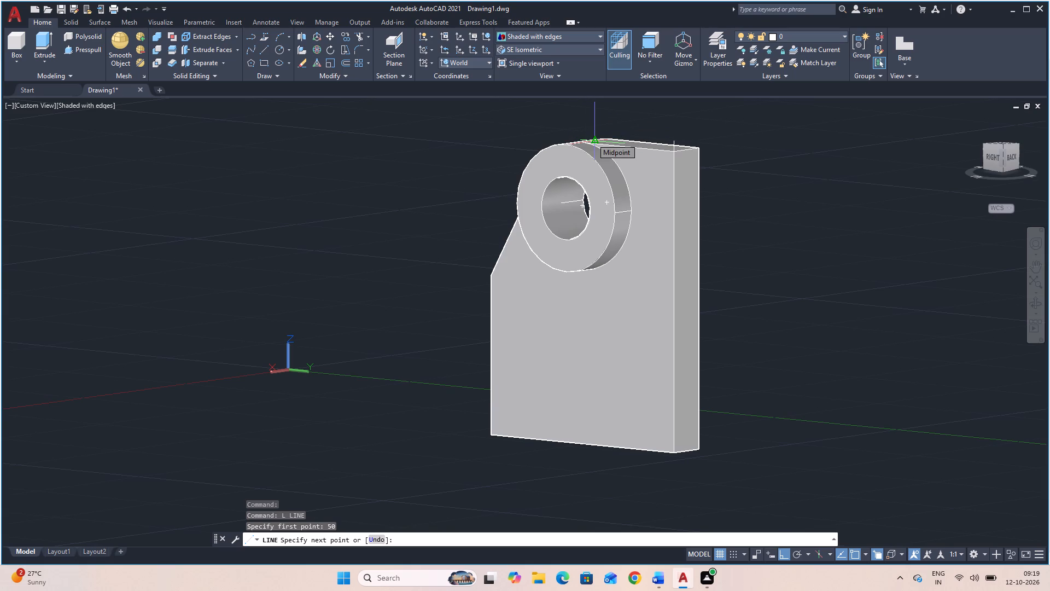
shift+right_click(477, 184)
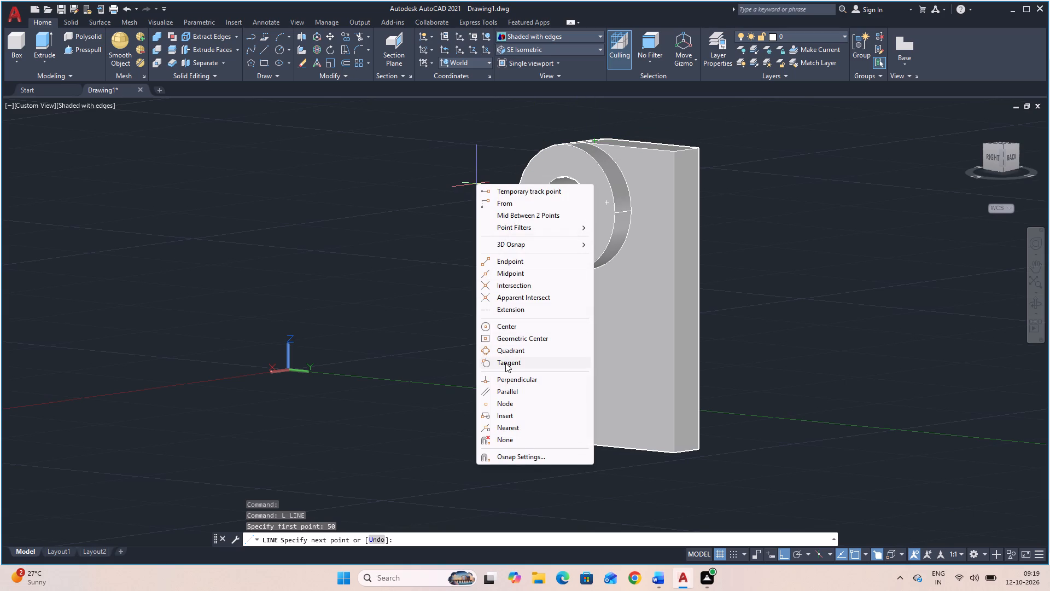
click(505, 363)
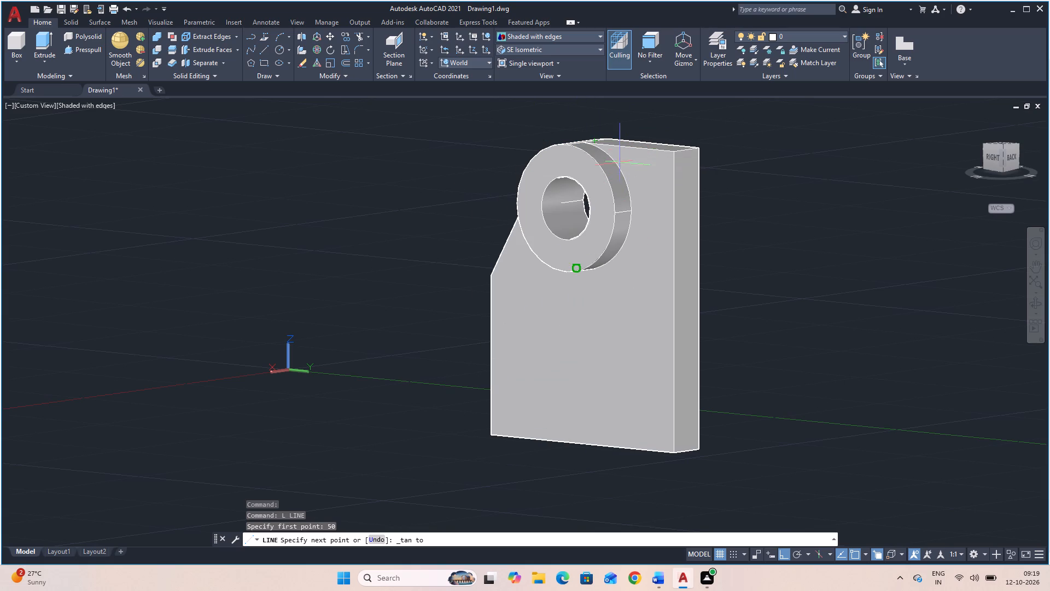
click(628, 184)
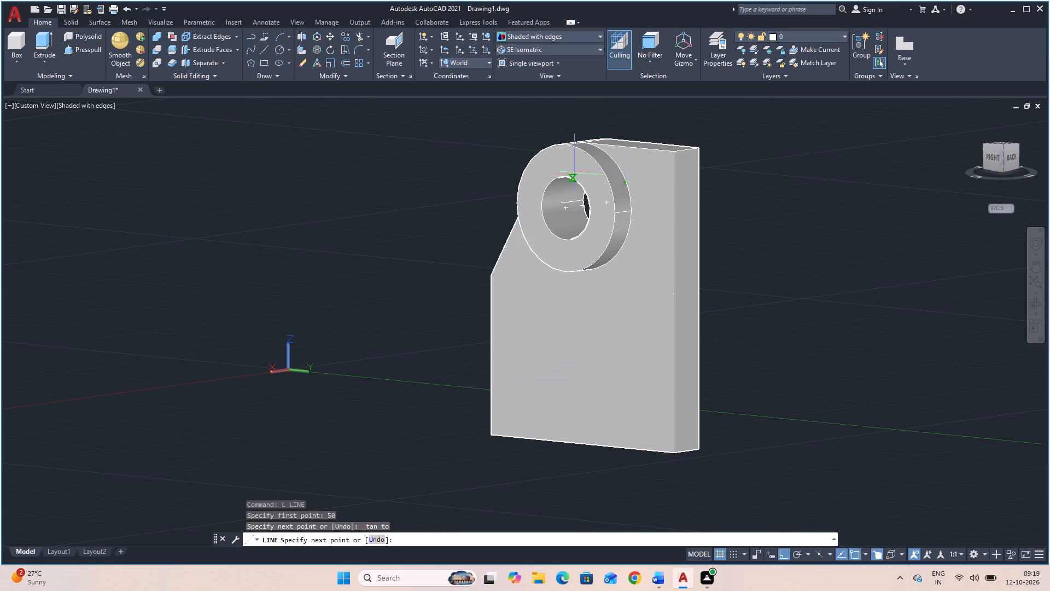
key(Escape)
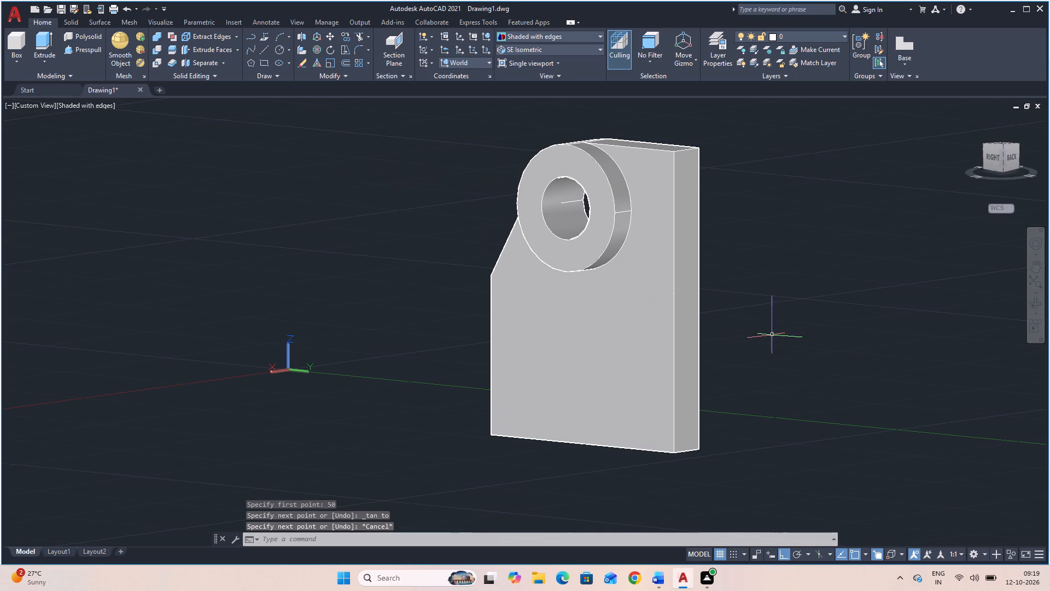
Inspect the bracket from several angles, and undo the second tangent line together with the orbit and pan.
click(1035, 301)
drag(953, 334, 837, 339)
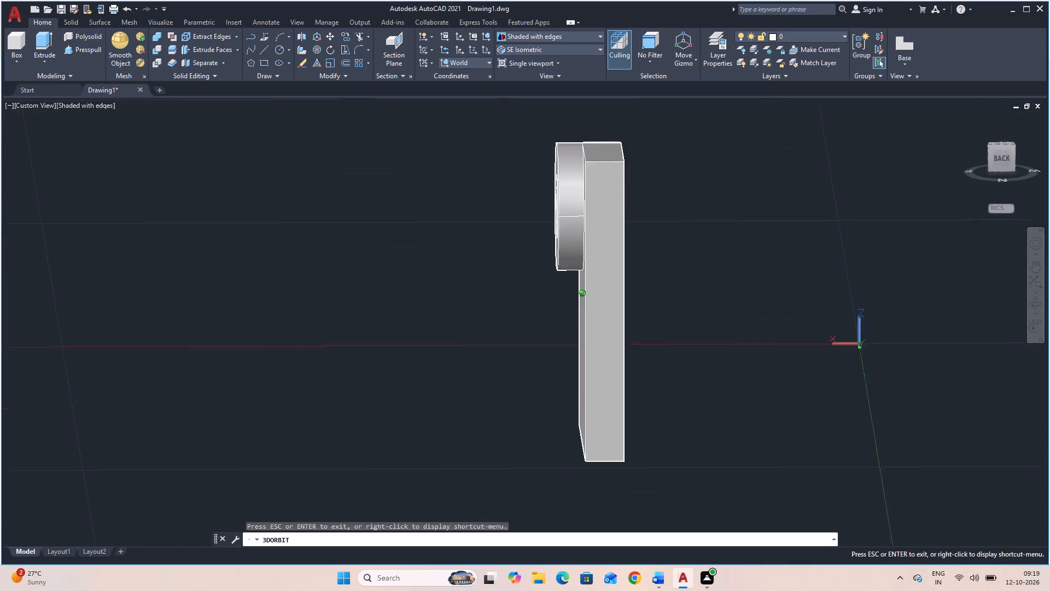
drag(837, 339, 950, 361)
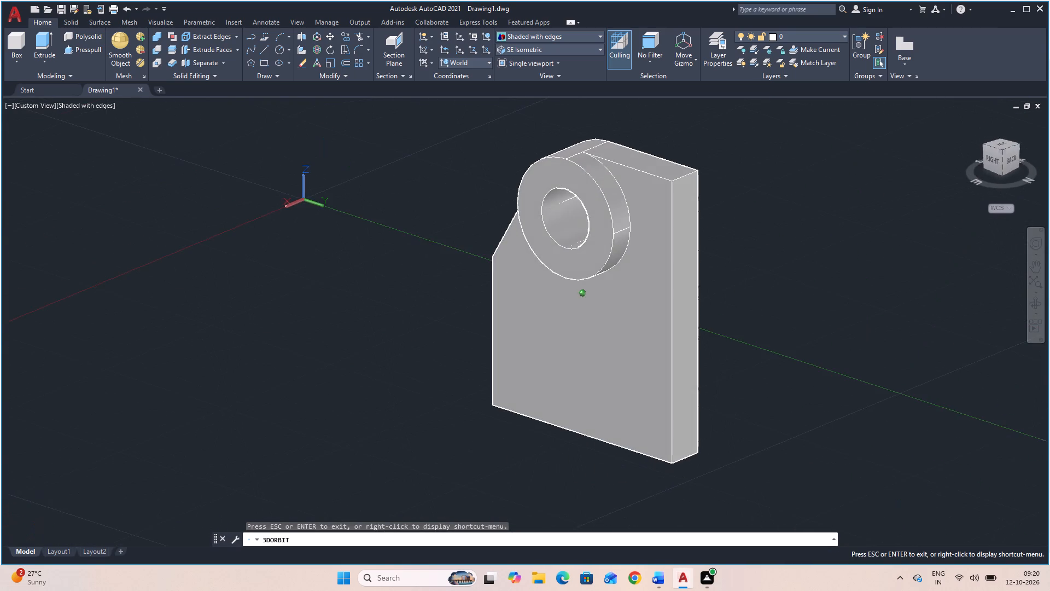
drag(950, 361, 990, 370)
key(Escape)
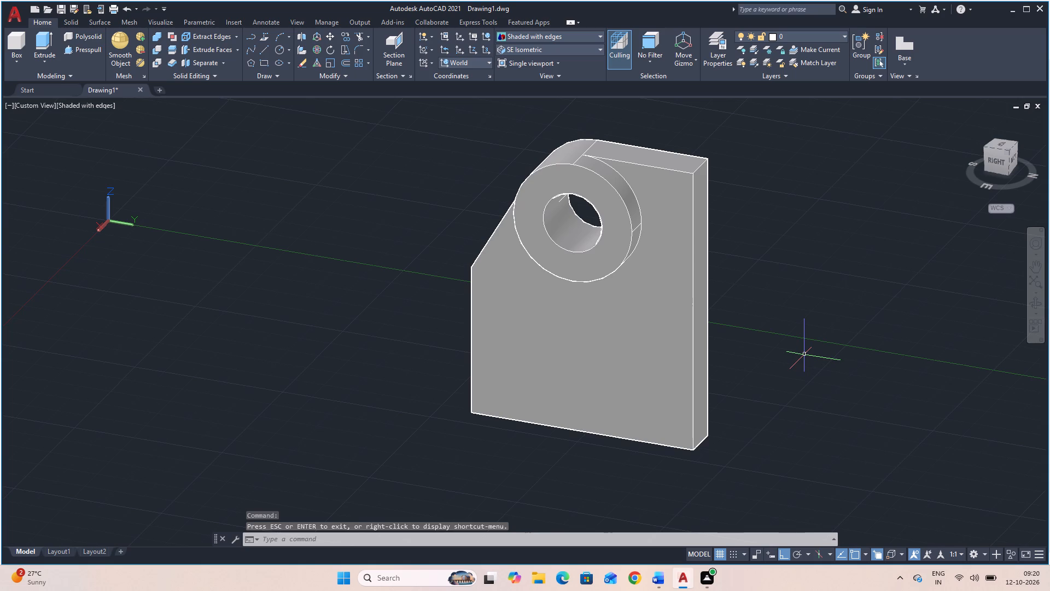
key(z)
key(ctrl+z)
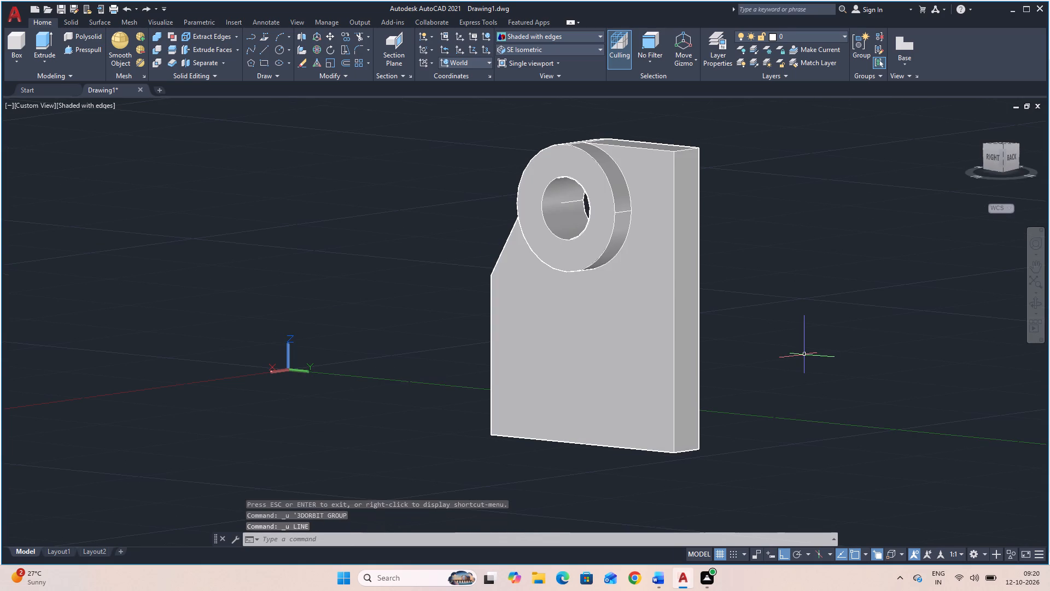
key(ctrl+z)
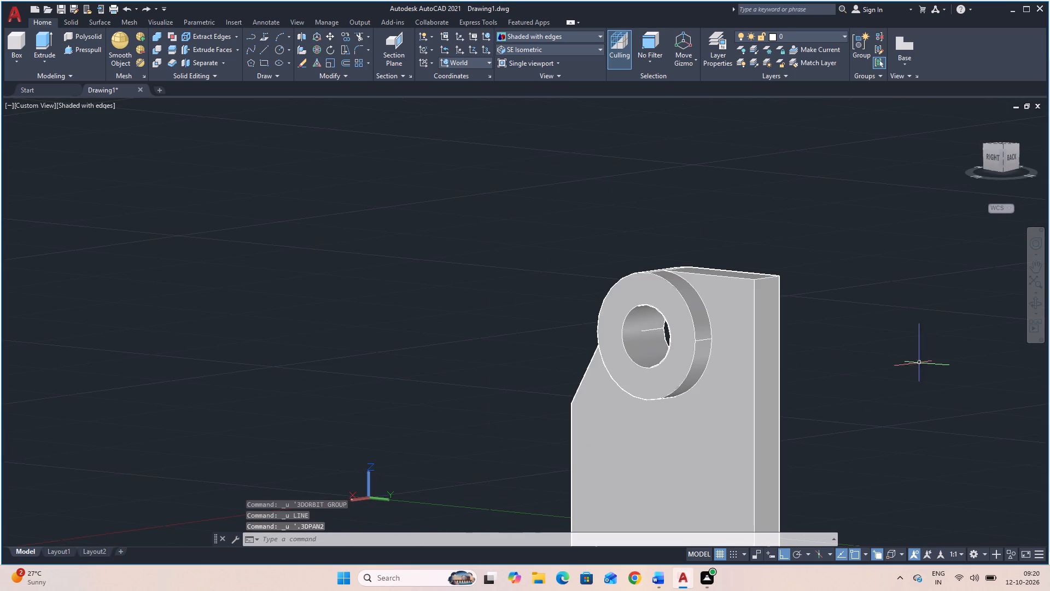
Draw the second line again from 50 up the plate's uncut vertical edge to a tangent point on the cylinder.
middle_drag(903, 377, 867, 333)
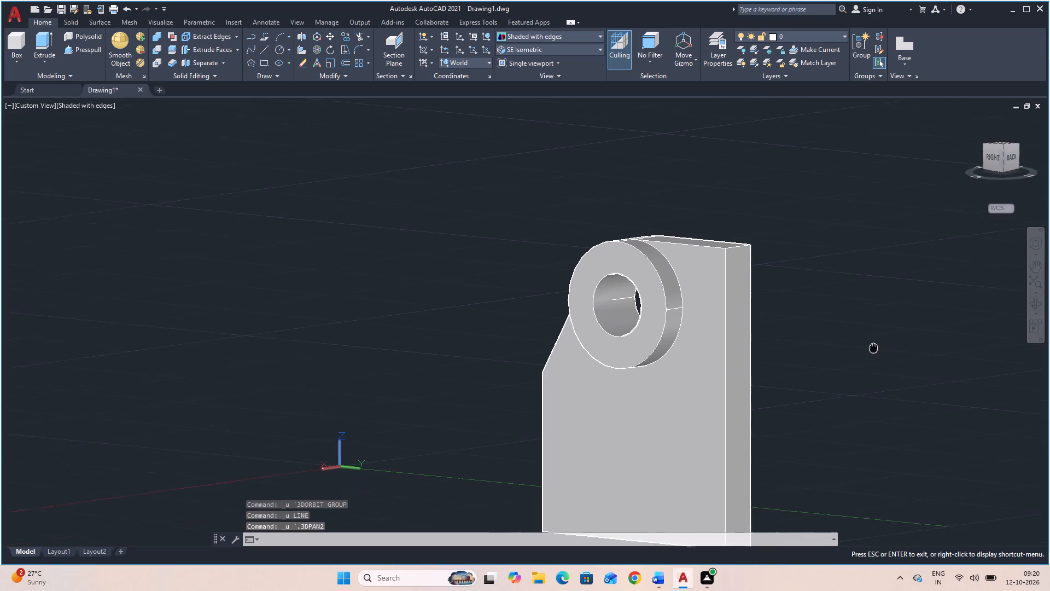
middle_drag(867, 333, 851, 289)
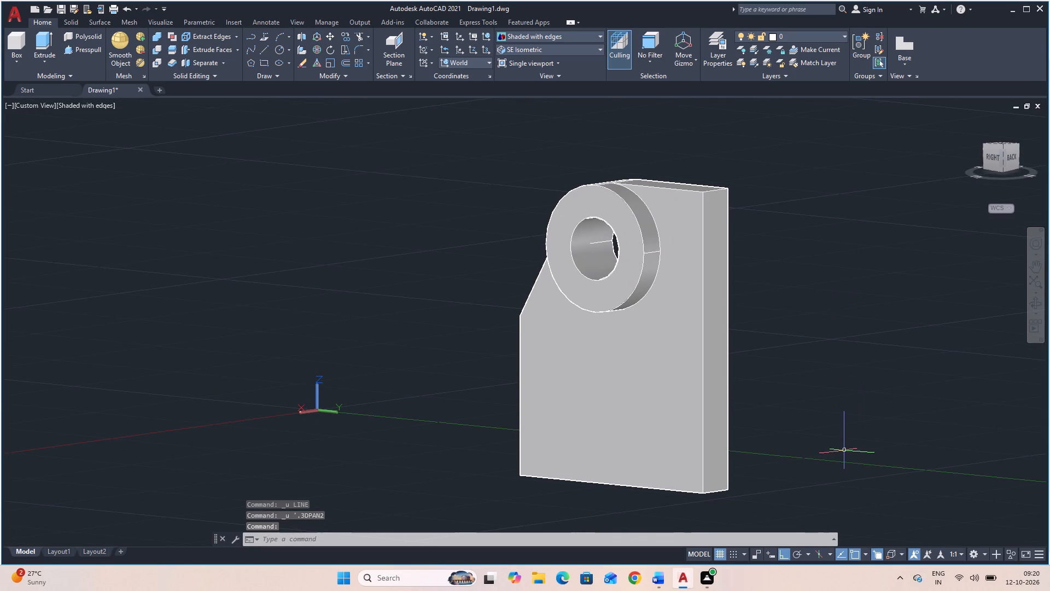
text(l)
key(space)
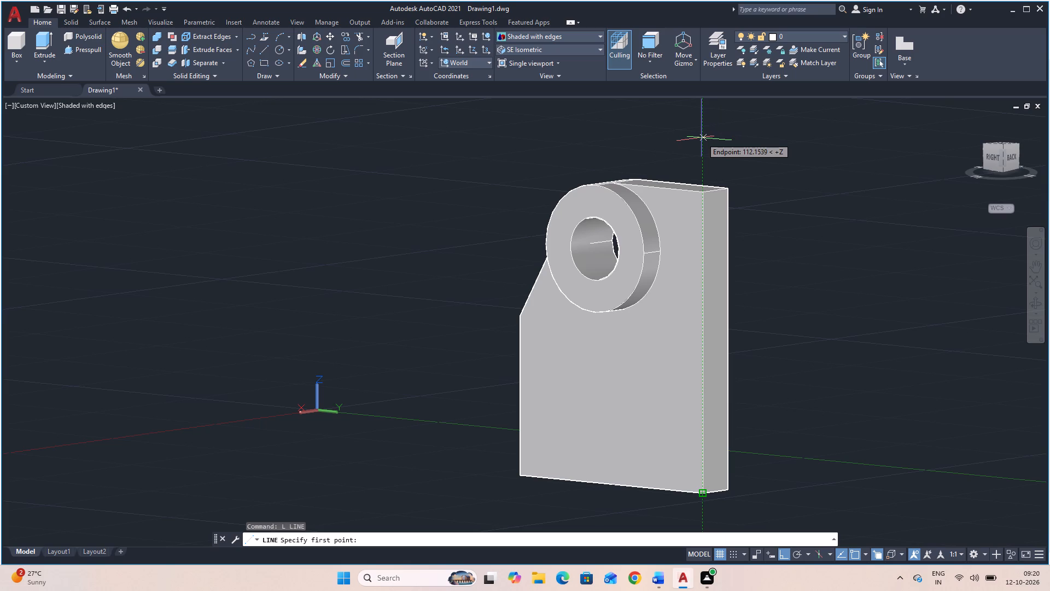
text(50)
key(Return)
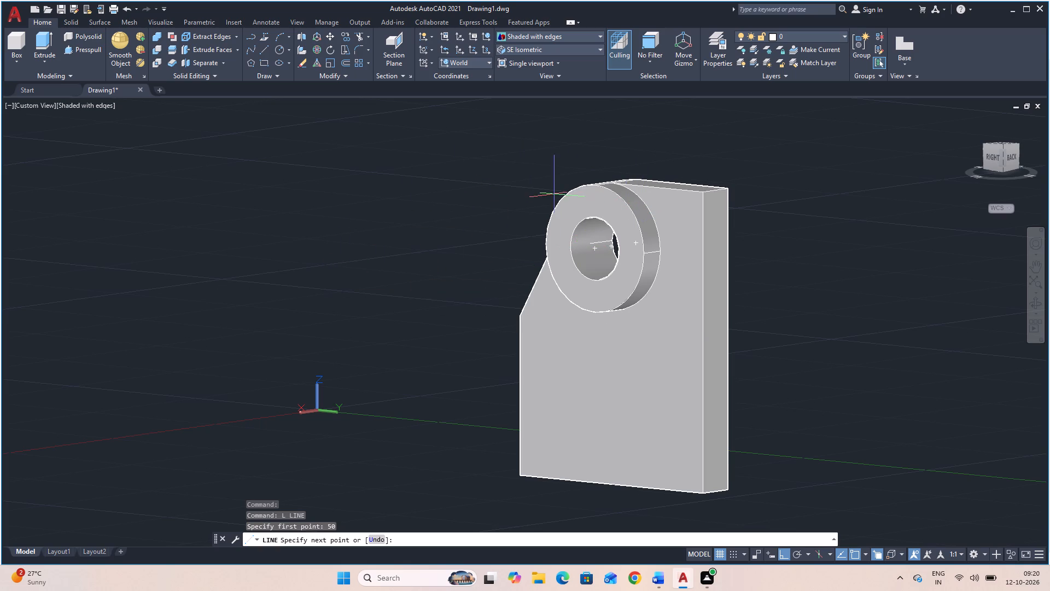
shift+right_click(516, 194)
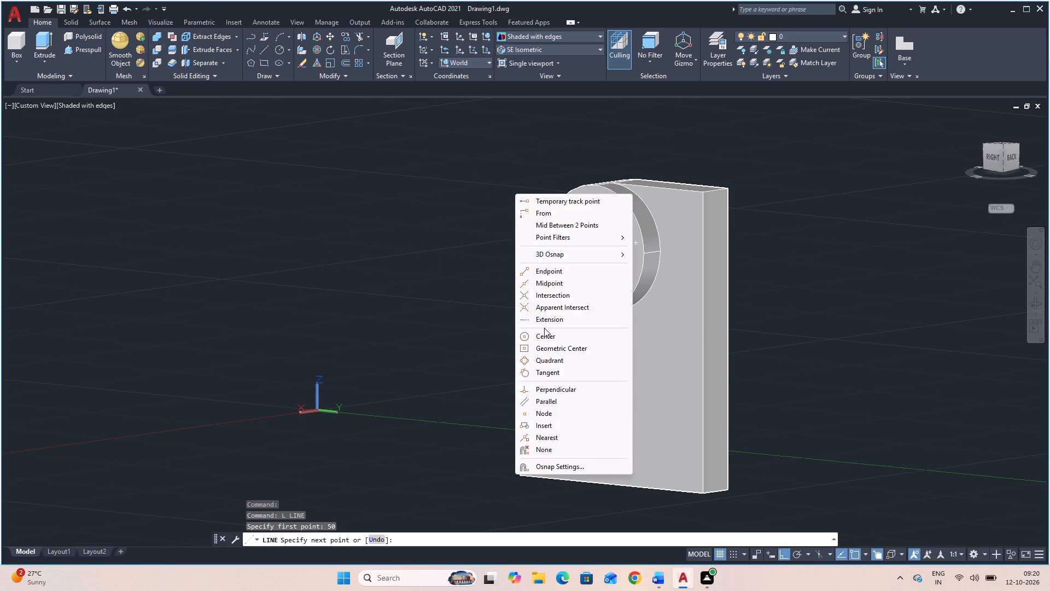
click(546, 371)
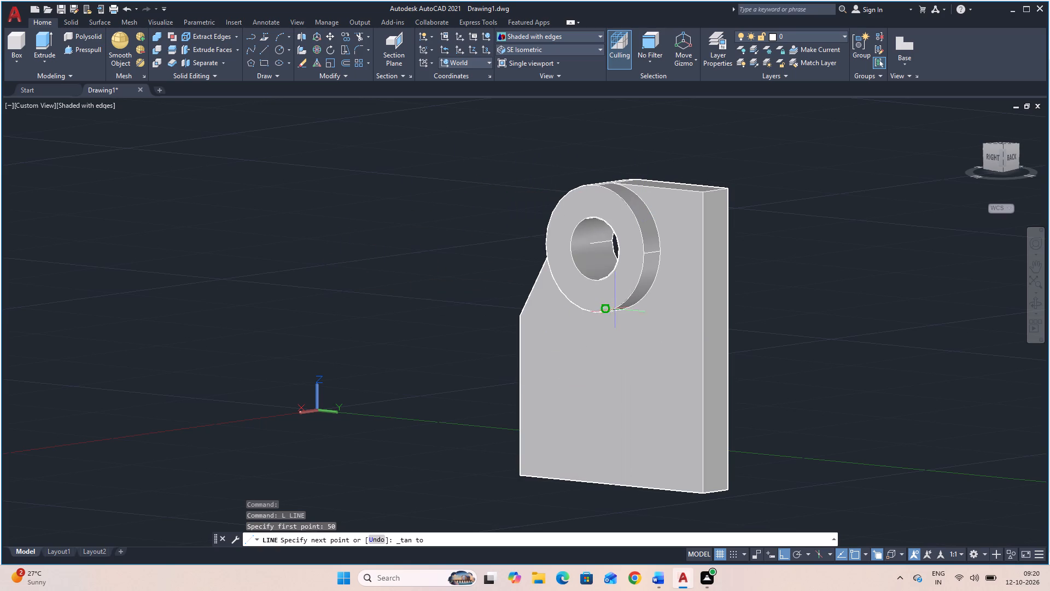
click(660, 223)
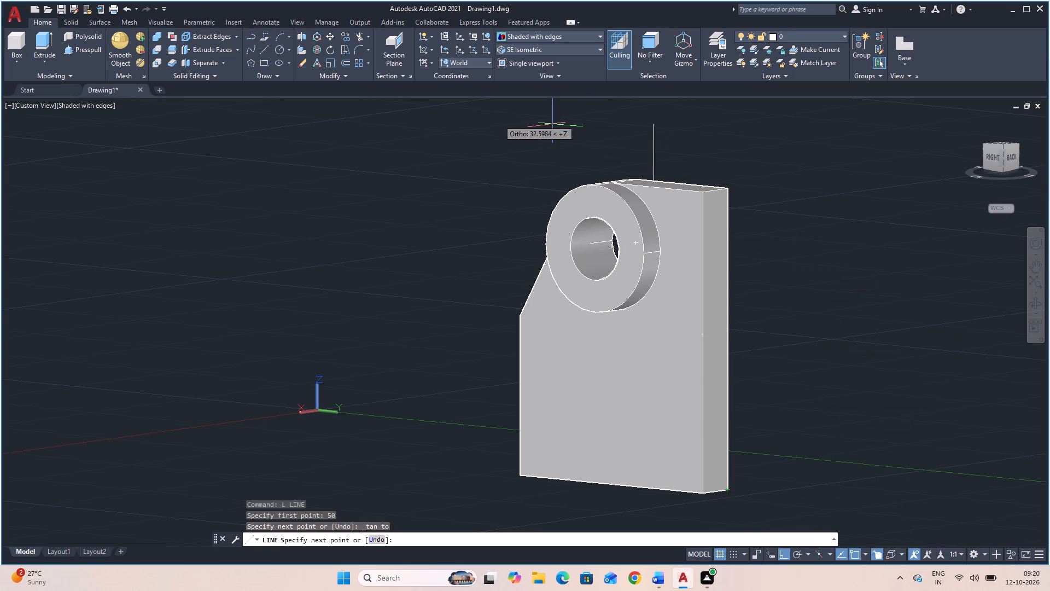
key(Escape)
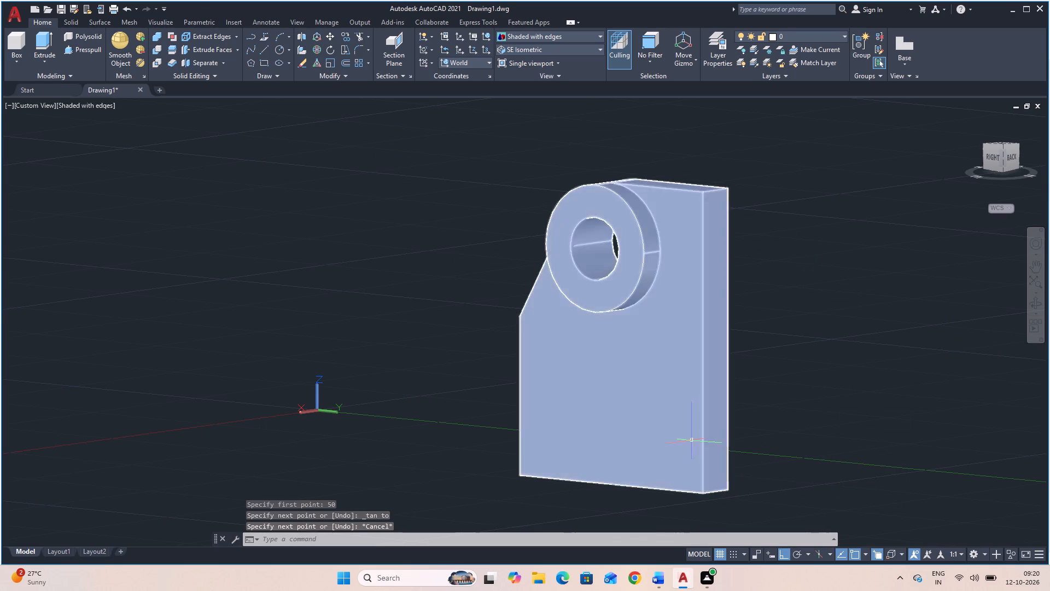
Move the bracket by the bottom corner of its uncut vertical edge, away from the two tangent lines.
click(692, 441)
key(m)
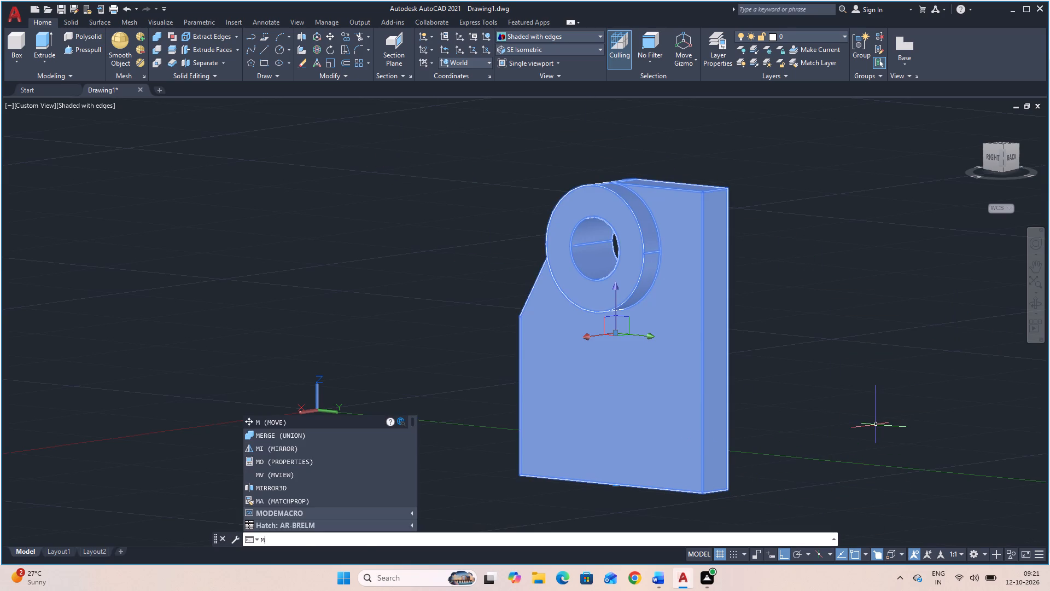
key(Return)
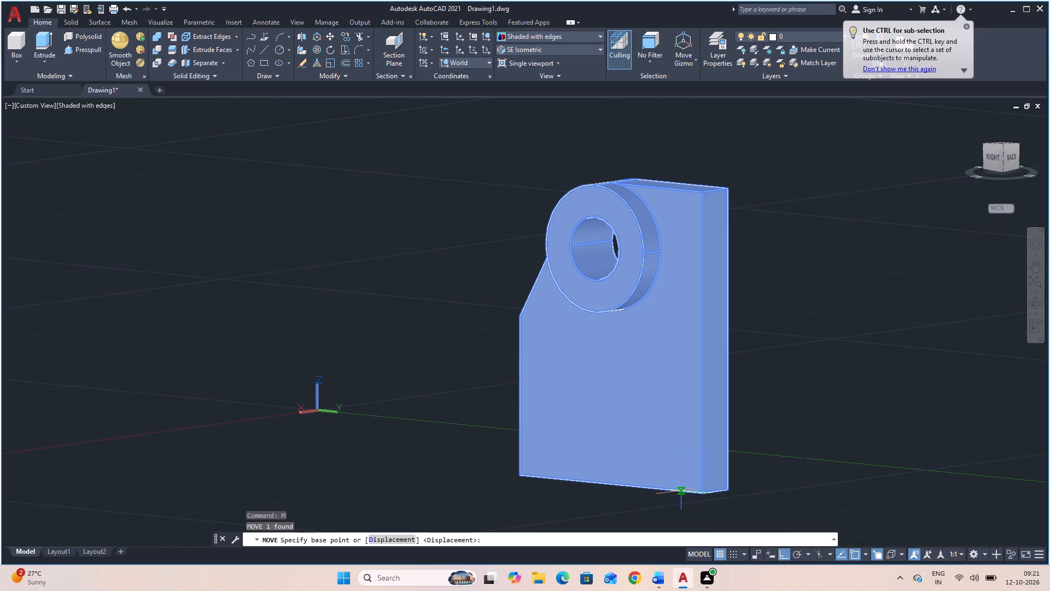
click(704, 494)
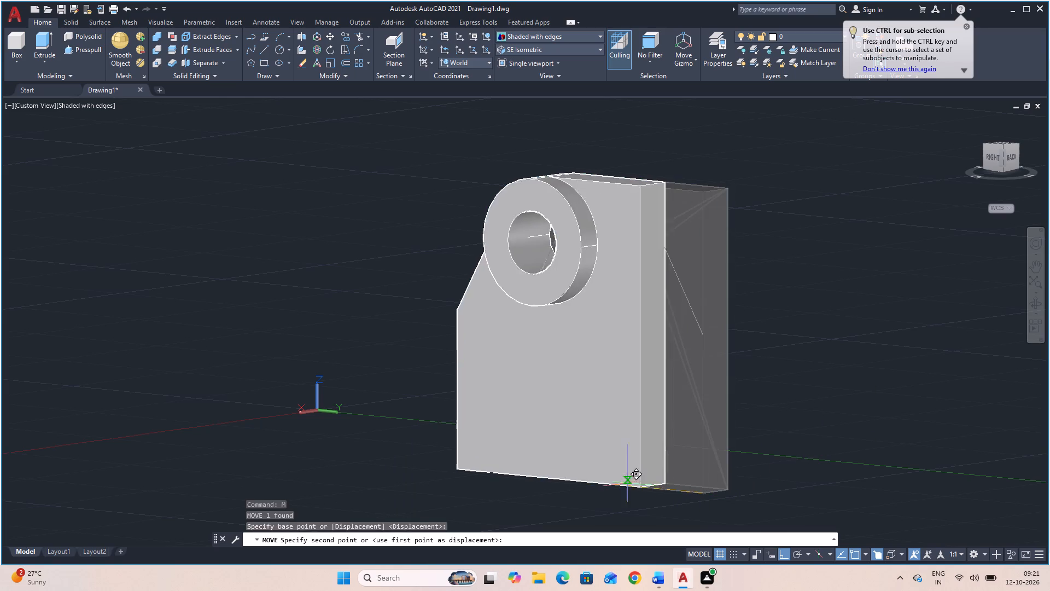
click(561, 468)
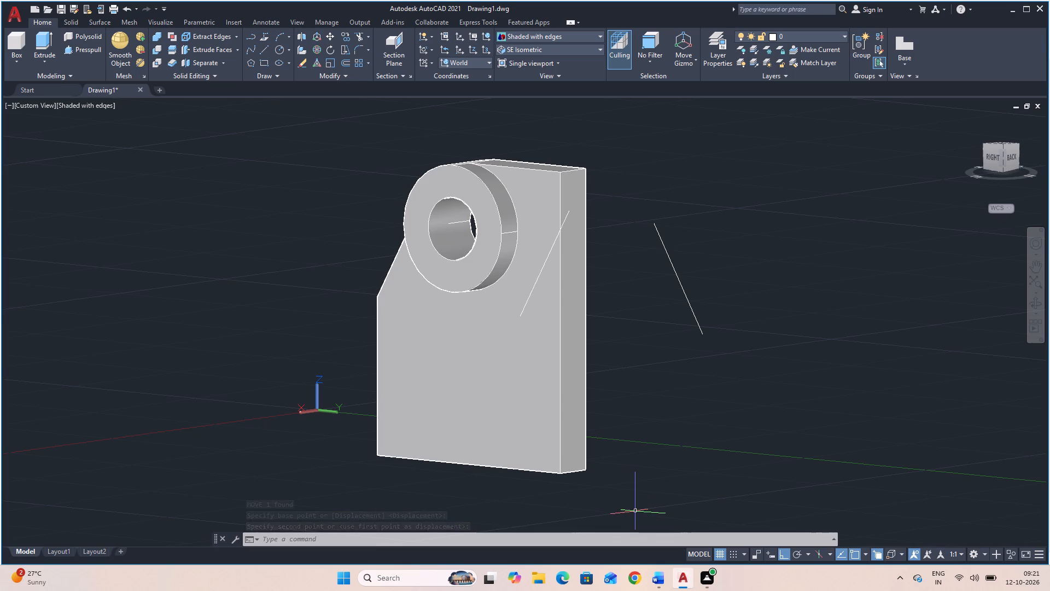
Draw a 50-long vertical line up the plate's uncut edge, starting at its bottom corner on the cylinder side.
text(l)
key(space)
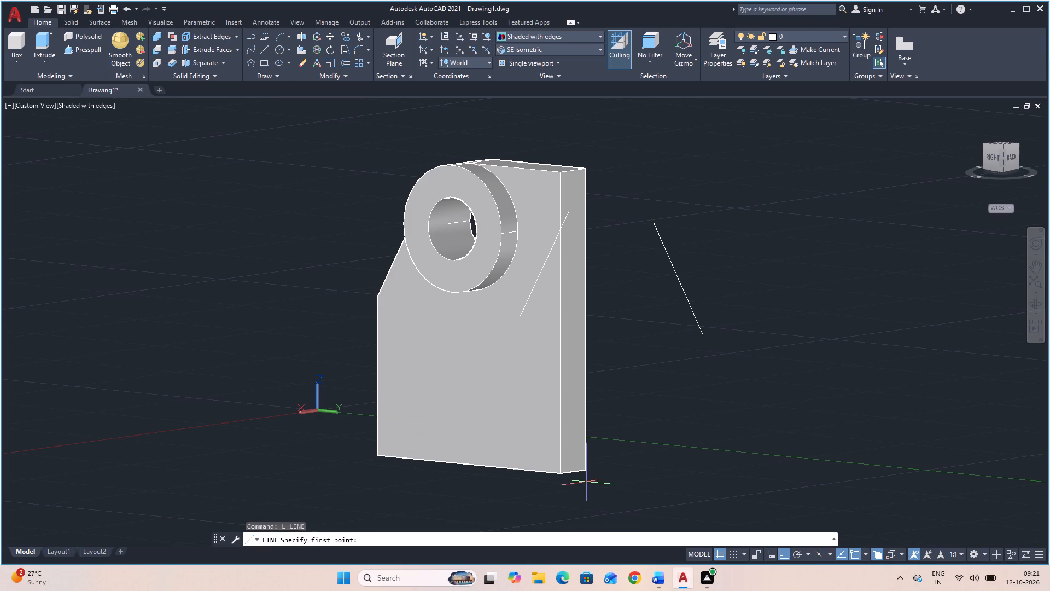
click(559, 474)
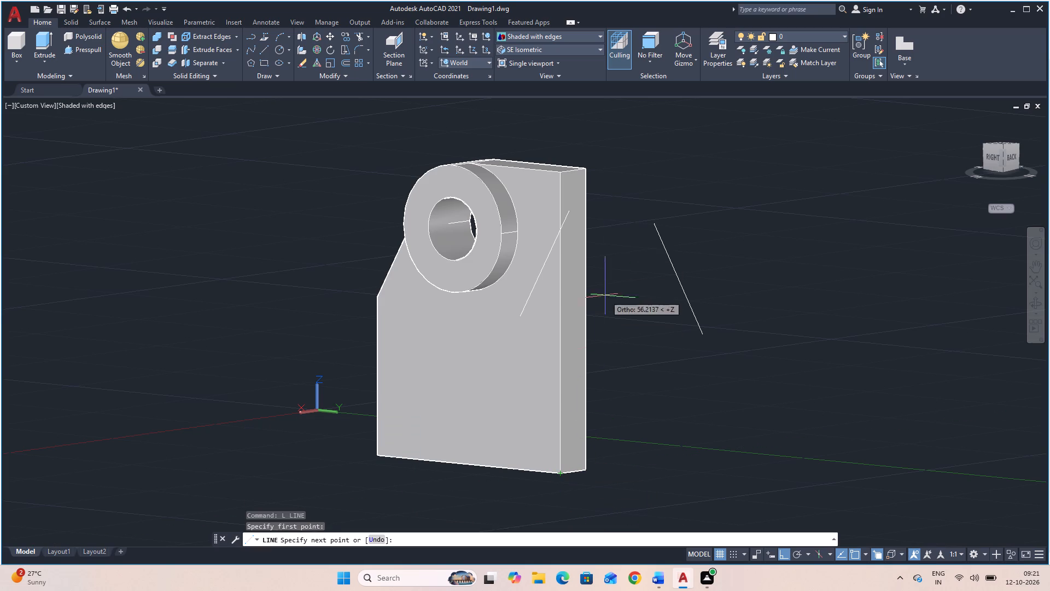
text(50)
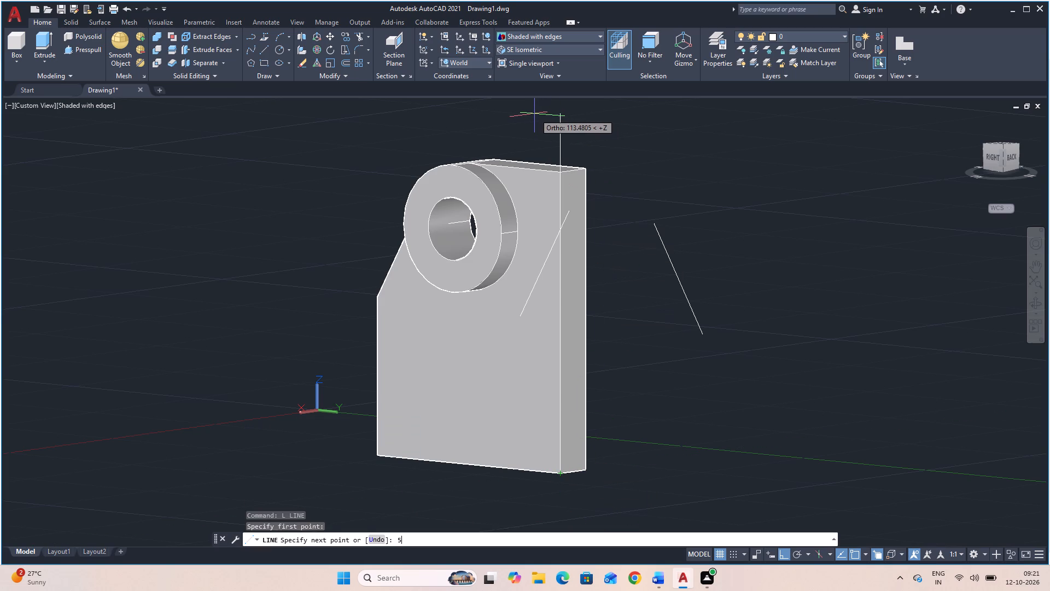
key(Return)
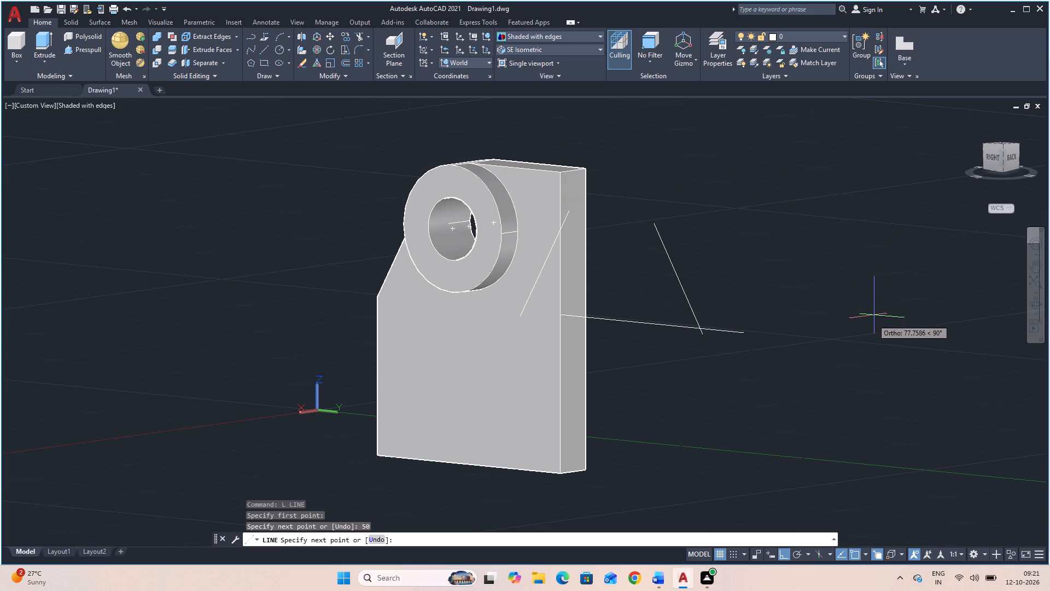
key(Escape)
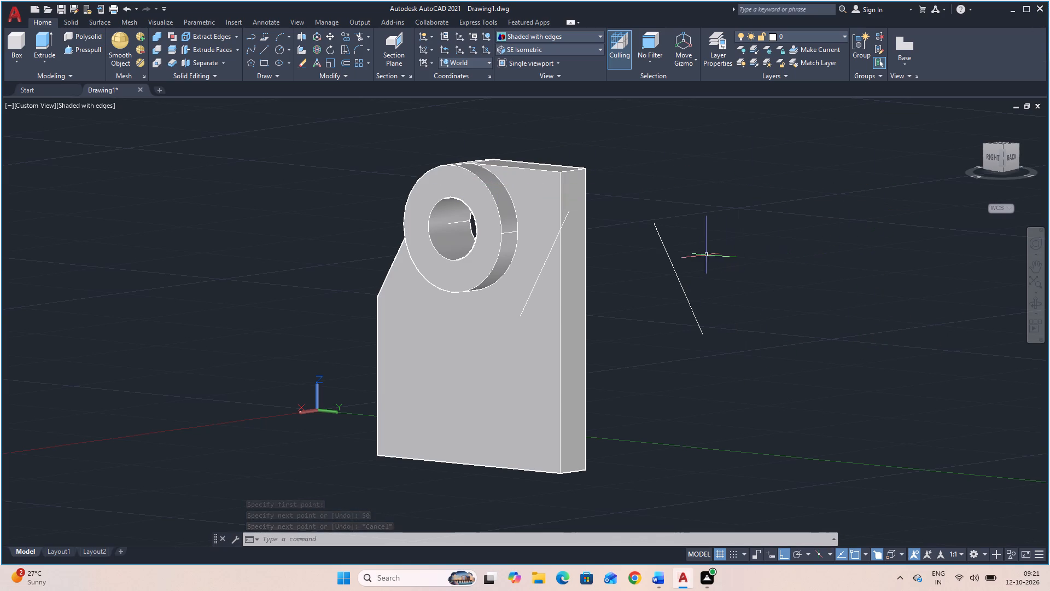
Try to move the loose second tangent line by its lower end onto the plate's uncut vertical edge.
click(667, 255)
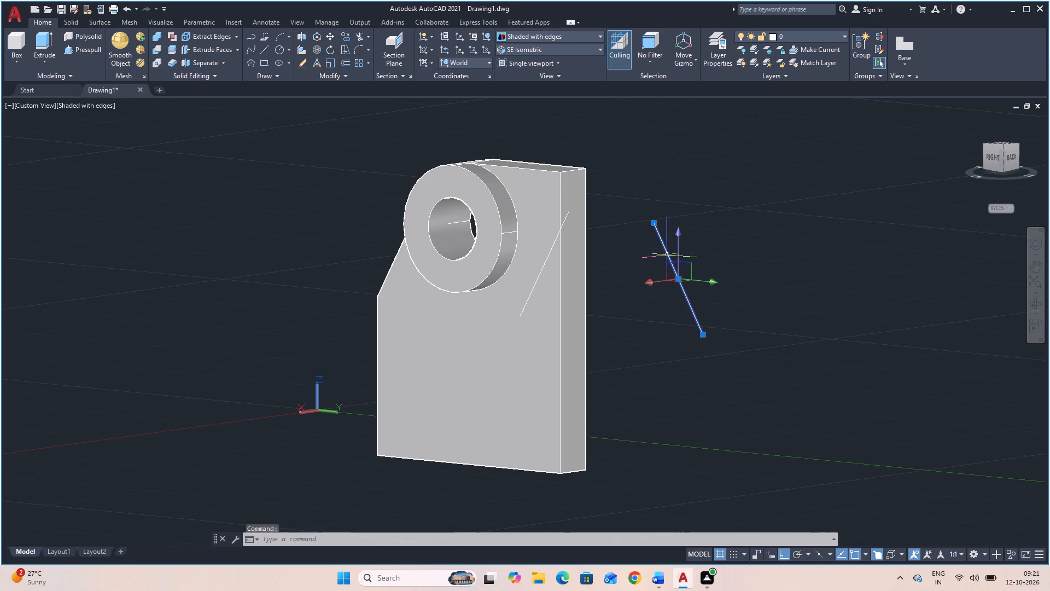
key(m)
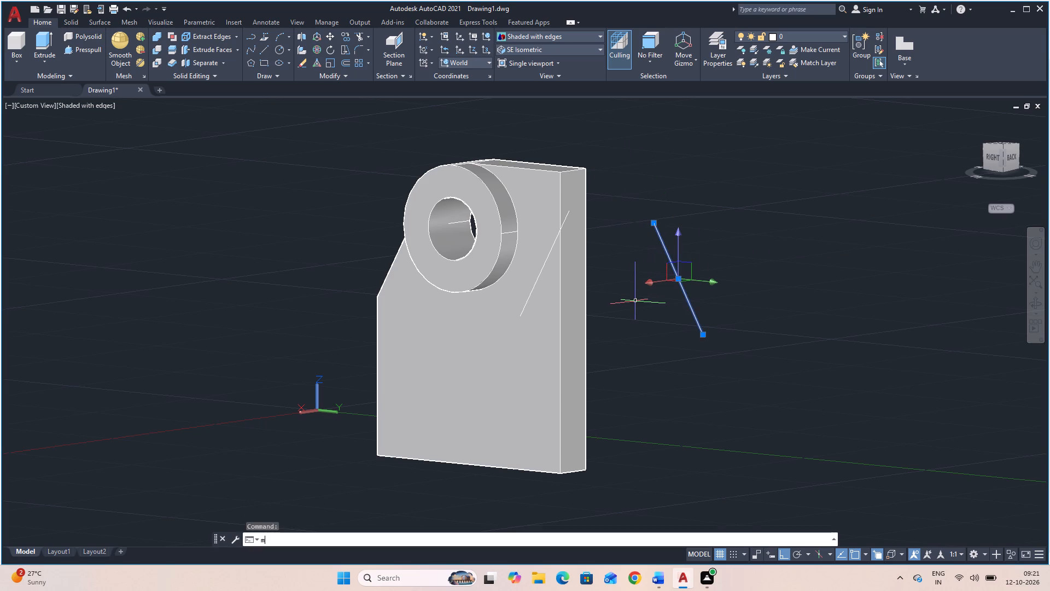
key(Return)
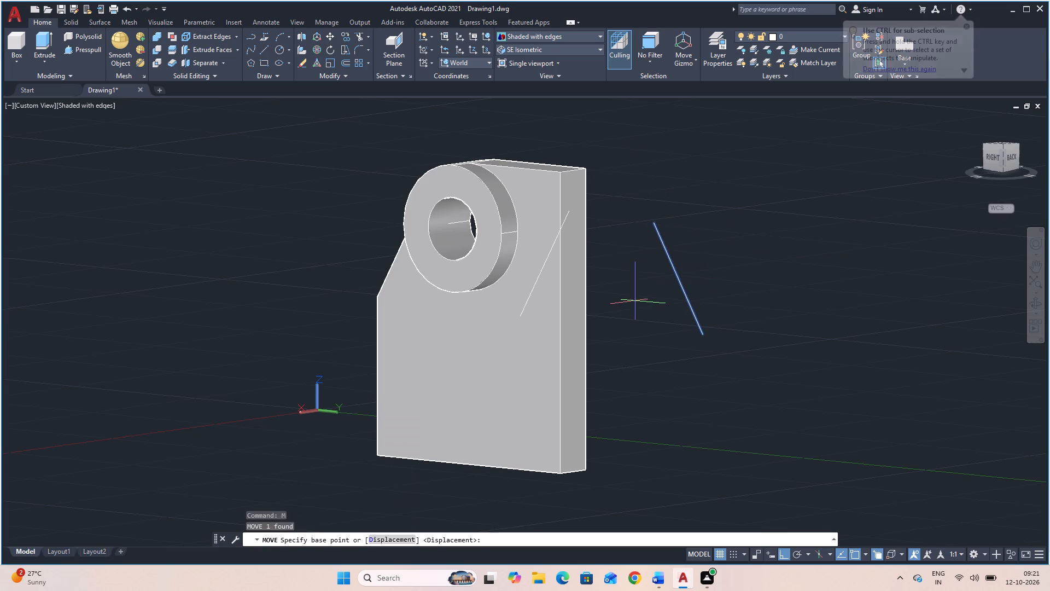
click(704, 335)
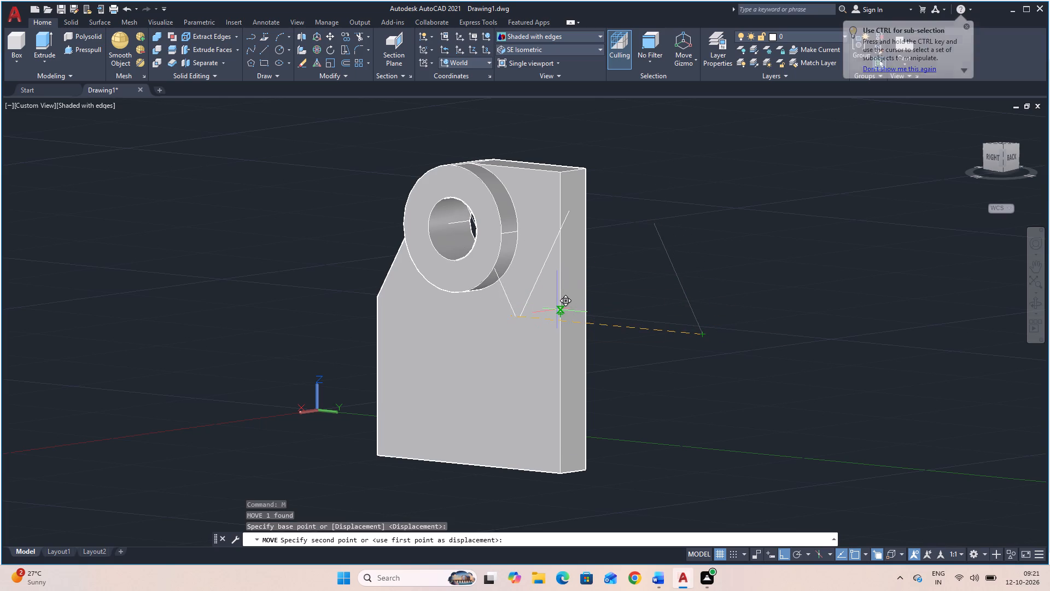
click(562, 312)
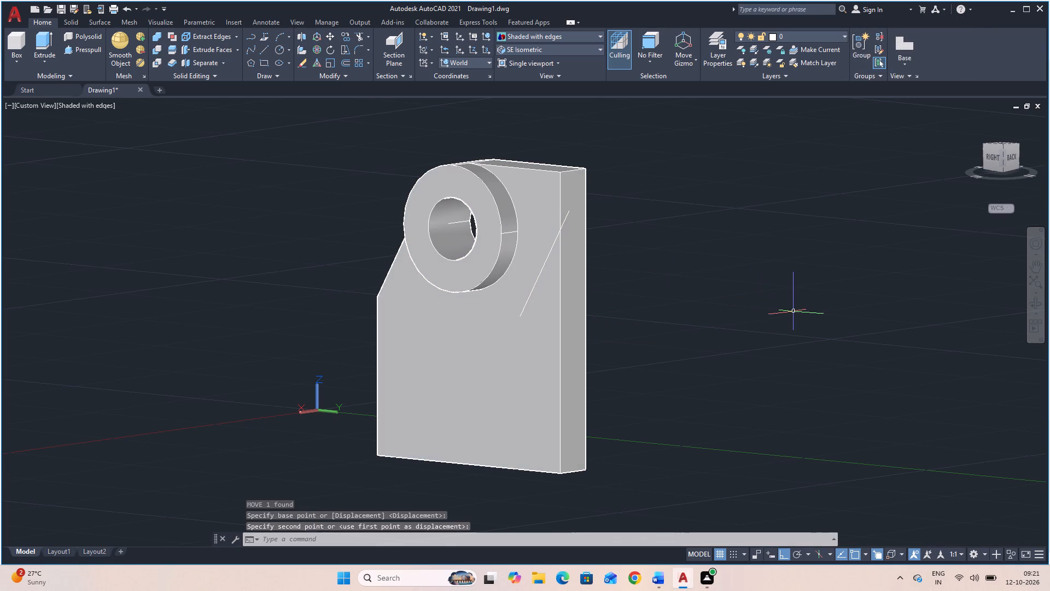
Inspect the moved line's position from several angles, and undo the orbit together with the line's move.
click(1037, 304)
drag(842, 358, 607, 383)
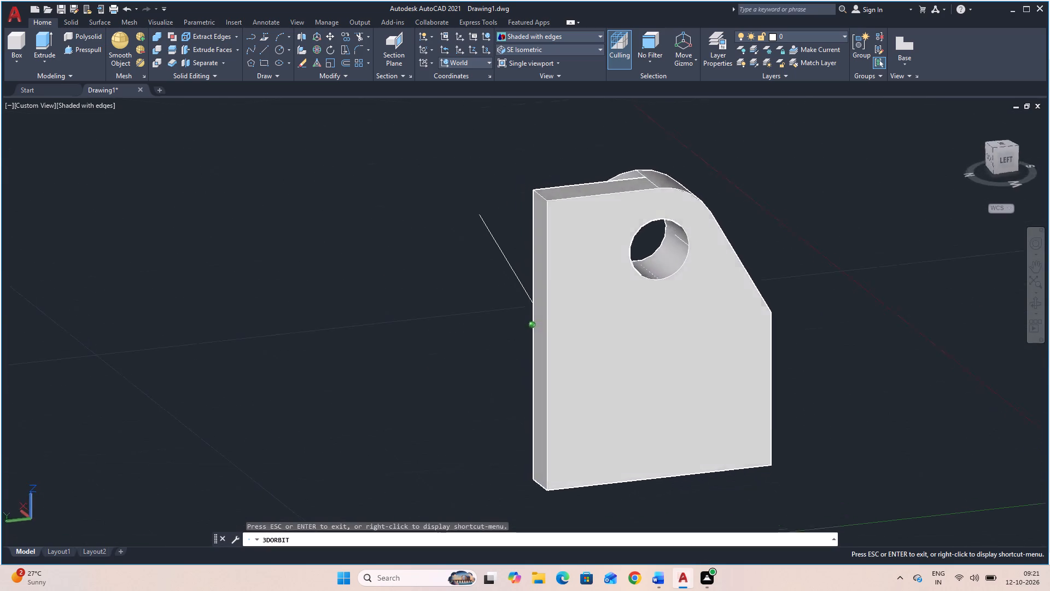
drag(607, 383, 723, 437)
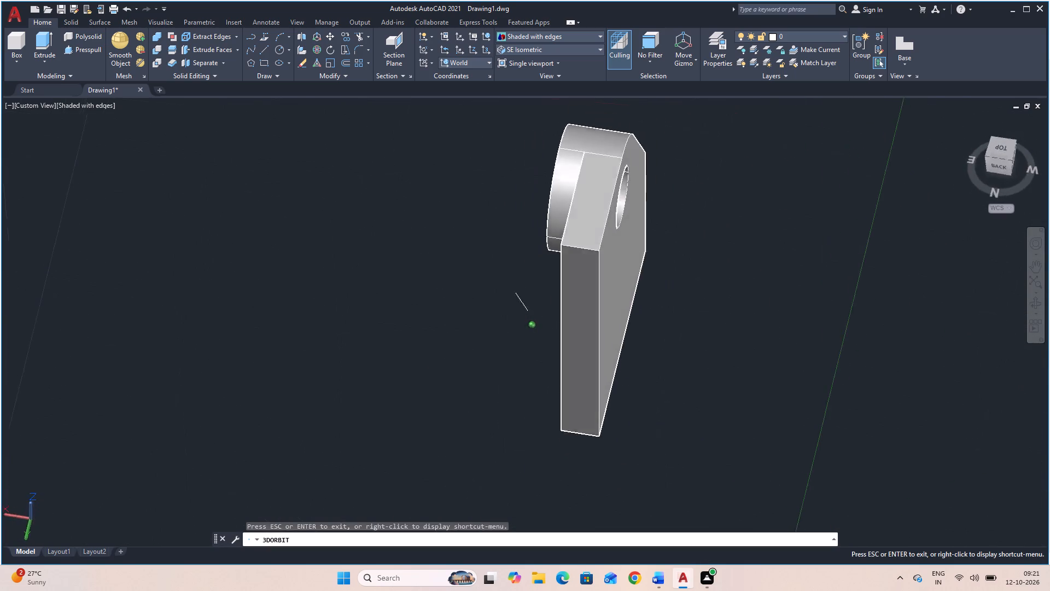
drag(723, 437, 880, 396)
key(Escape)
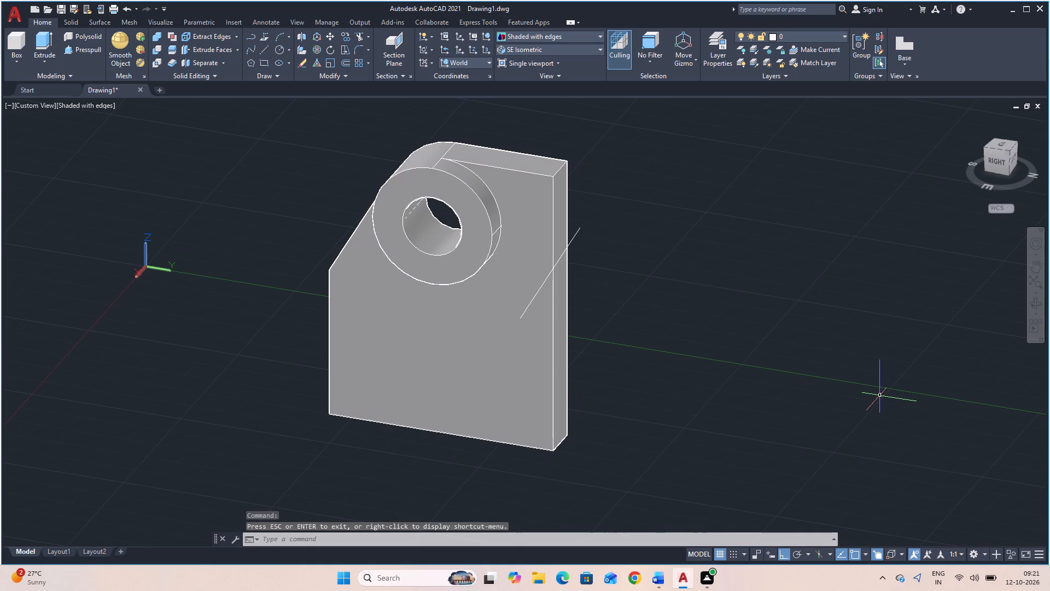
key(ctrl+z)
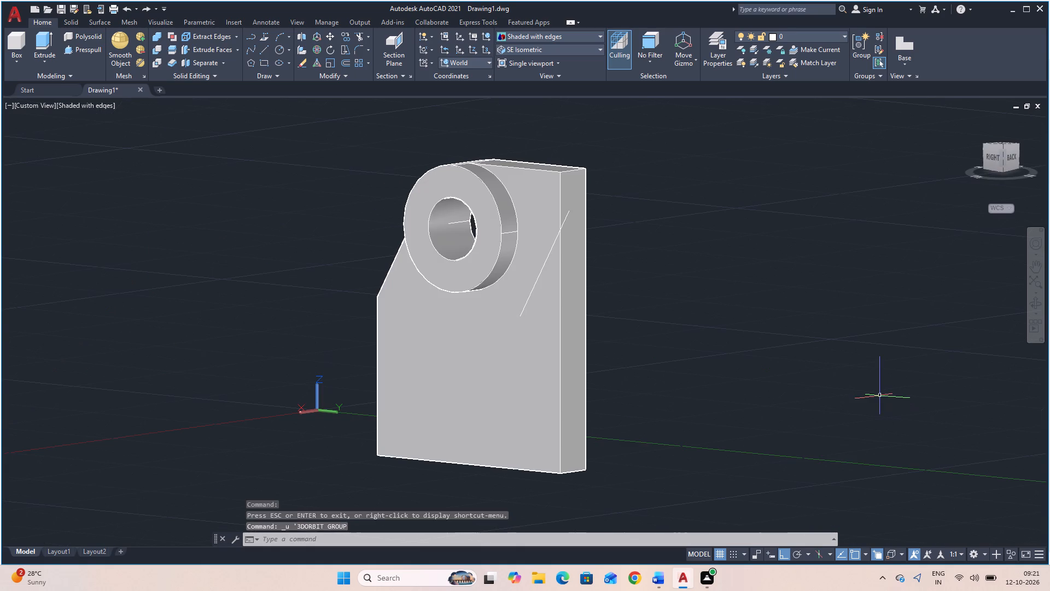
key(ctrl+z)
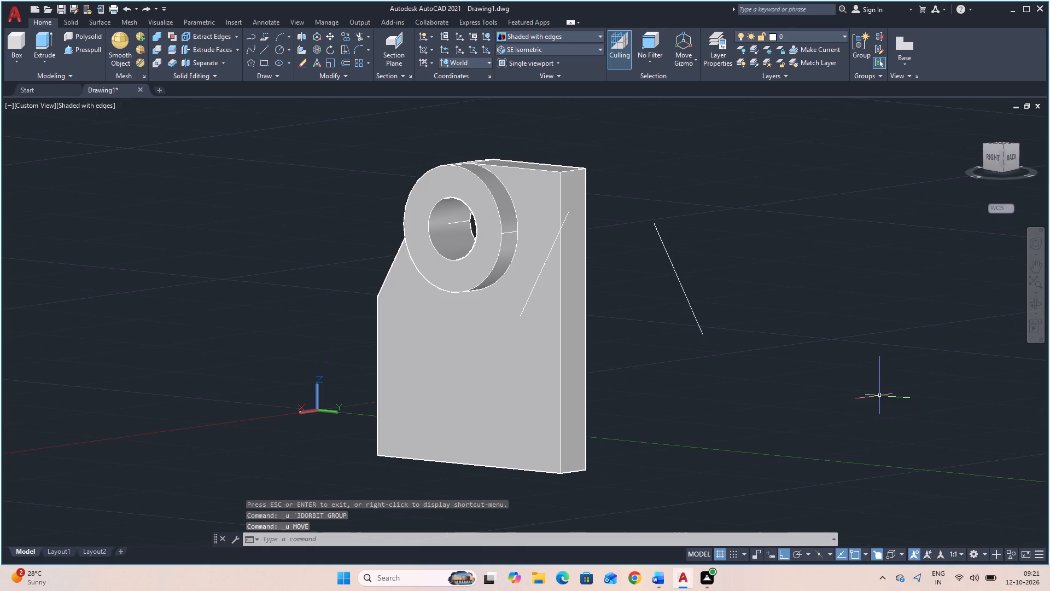
Delete both loose tangent lines left behind beside the bracket.
click(686, 298)
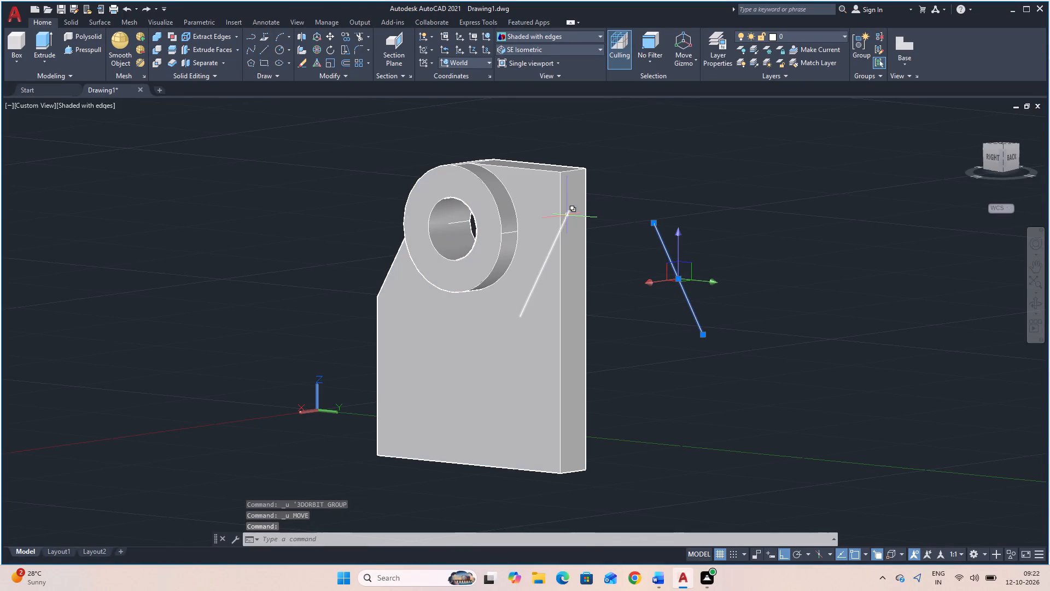
click(567, 215)
key(Delete)
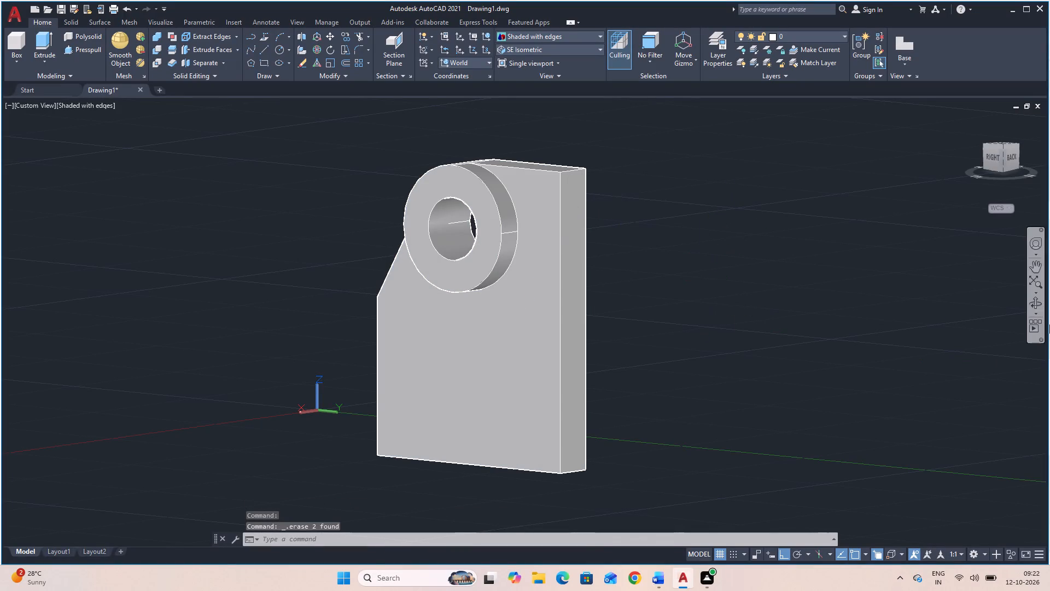
Examine the 50-long line along the plate's uncut vertical edge from several angles.
click(1035, 302)
drag(832, 385, 778, 407)
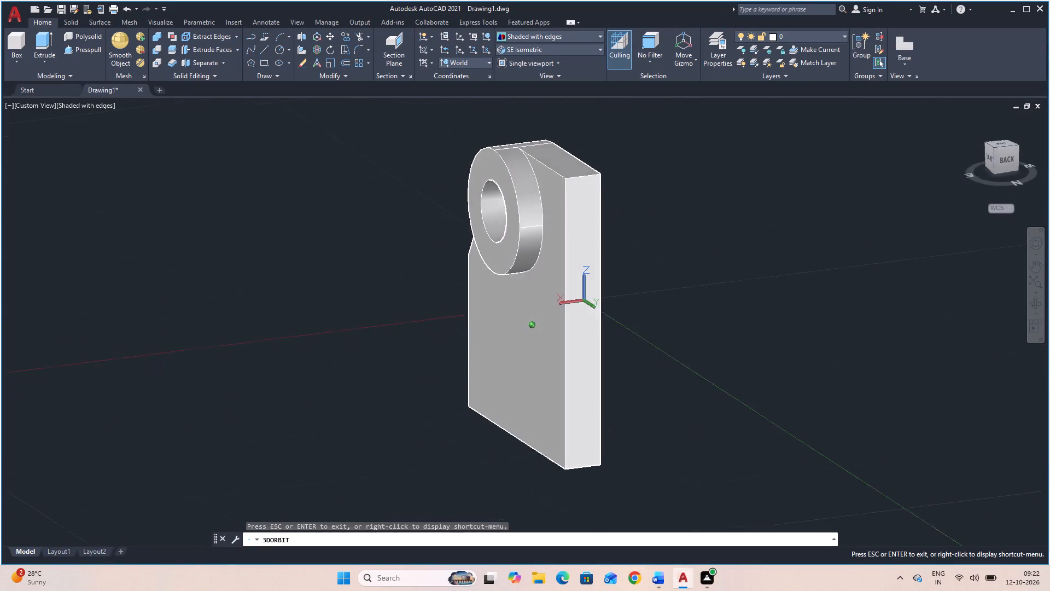
drag(778, 407, 725, 469)
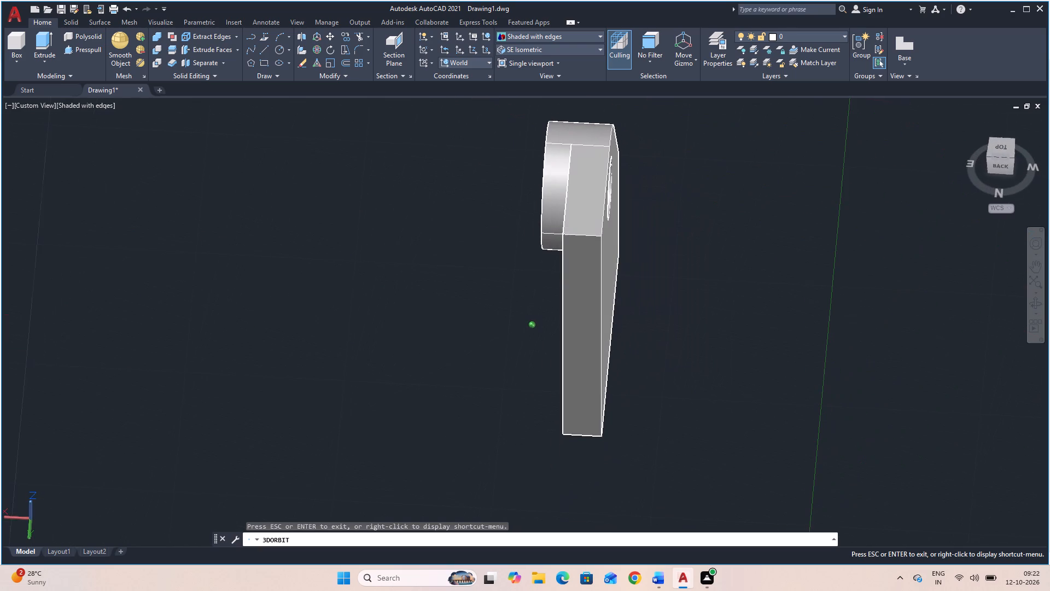
drag(725, 469, 724, 470)
key(Escape)
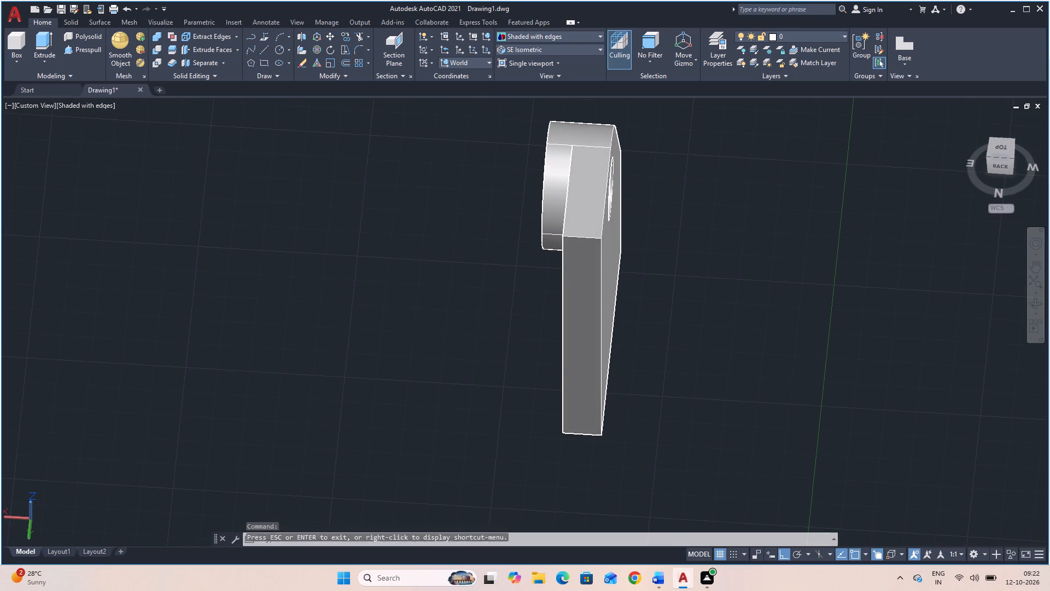
click(562, 383)
click(600, 434)
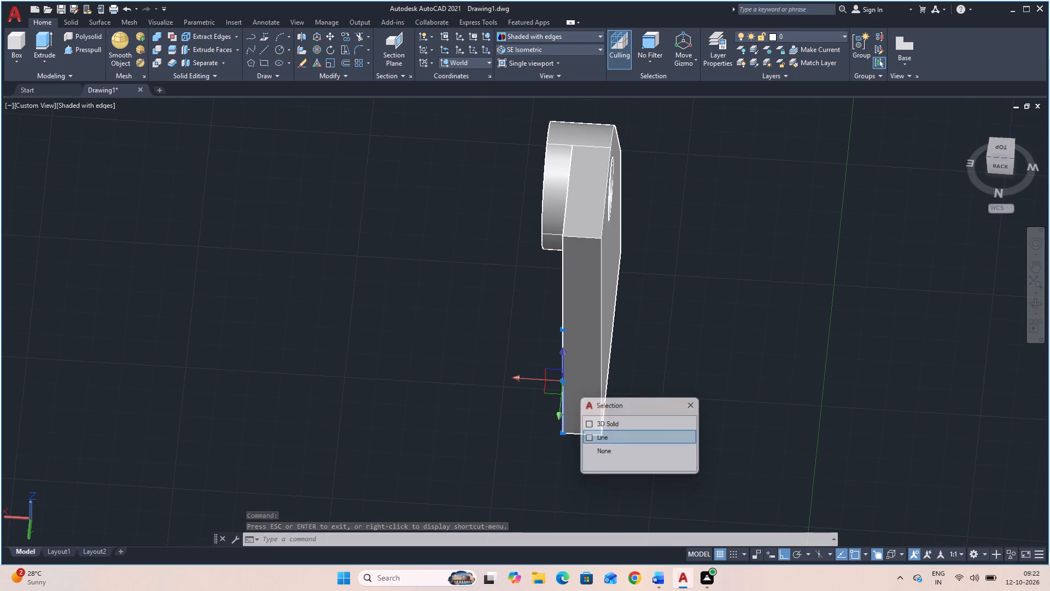
click(1035, 301)
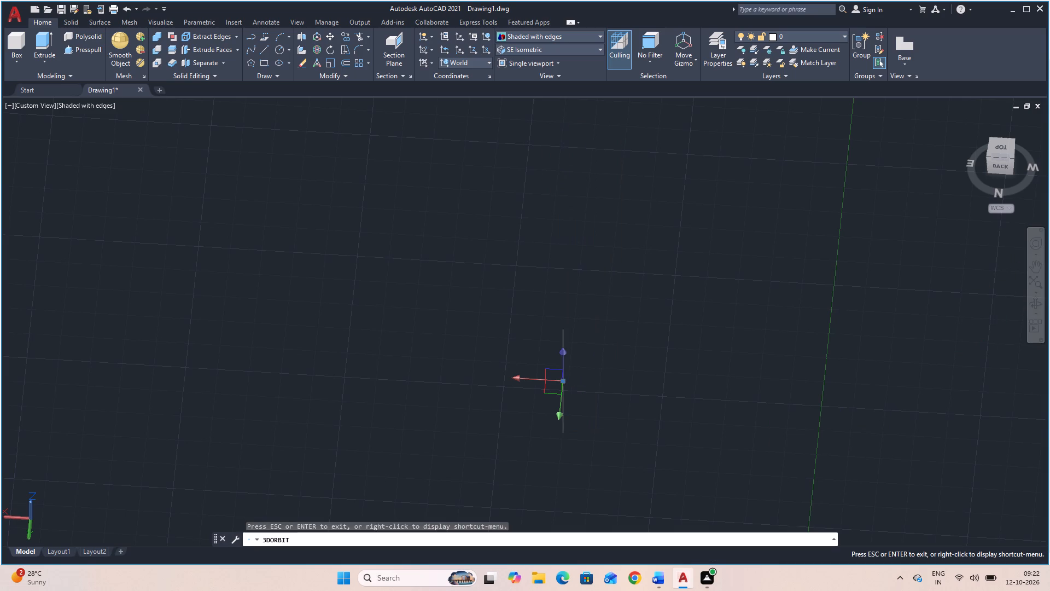
drag(727, 420, 896, 355)
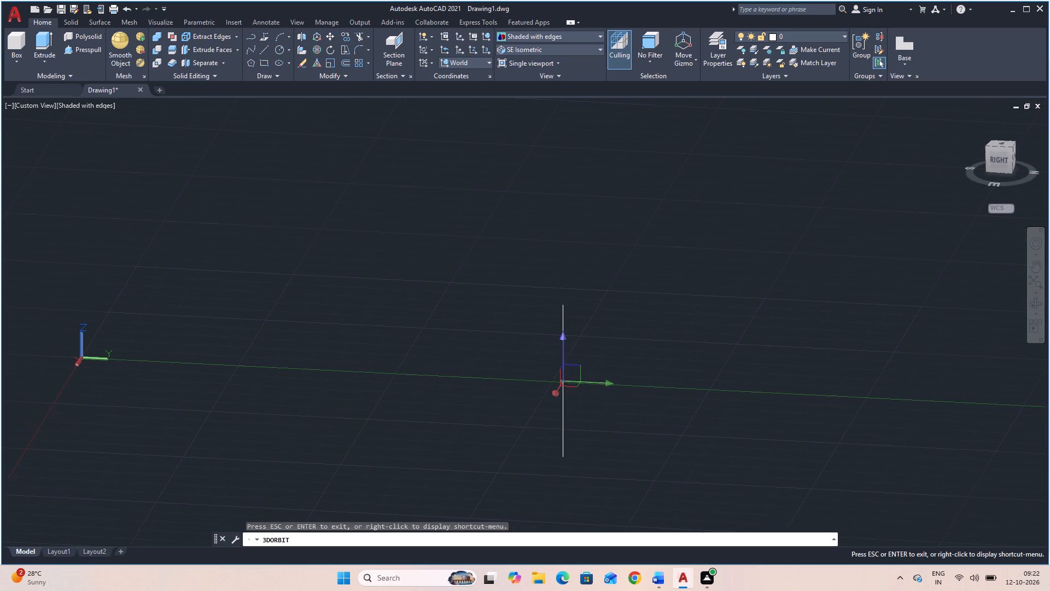
key(Escape)
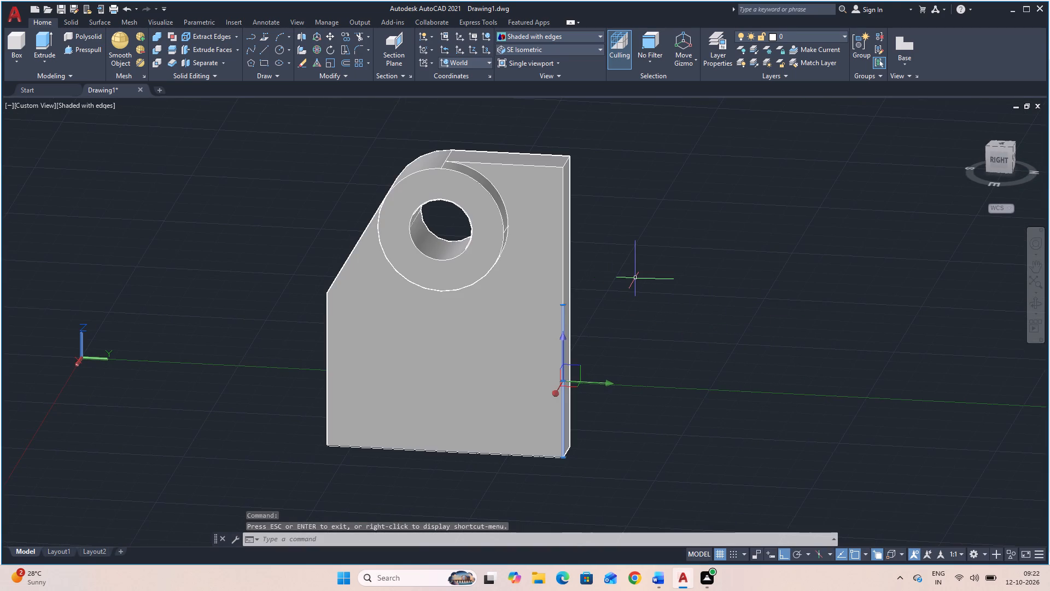
Draw a line tangent to the cylinder down to the top end of the 50-long line on the plate's uncut vertical edge.
key(l)
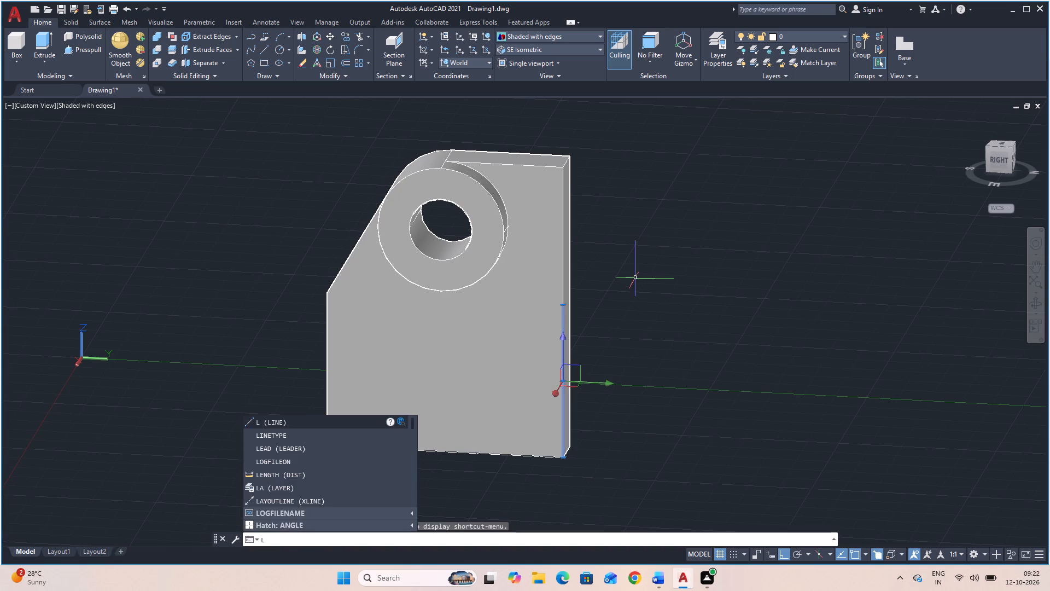
key(space)
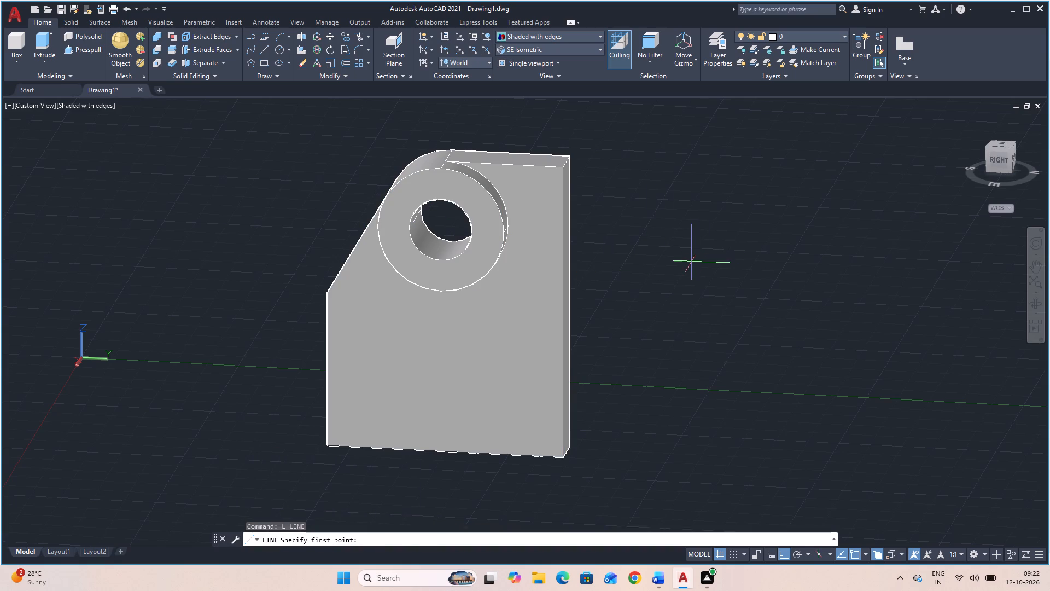
shift+right_click(684, 260)
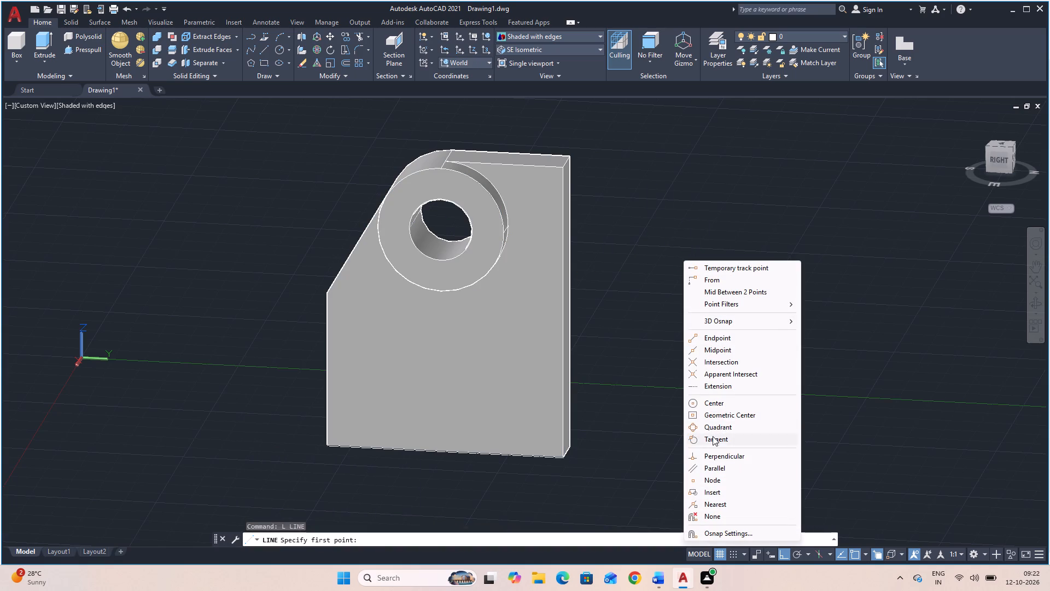
click(715, 438)
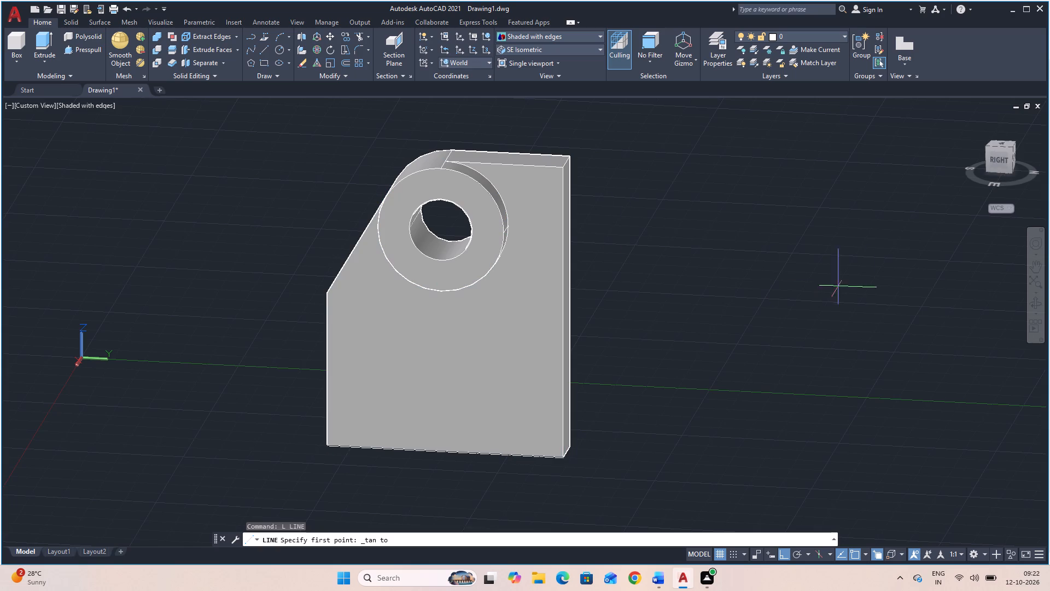
click(1032, 305)
drag(890, 306, 837, 327)
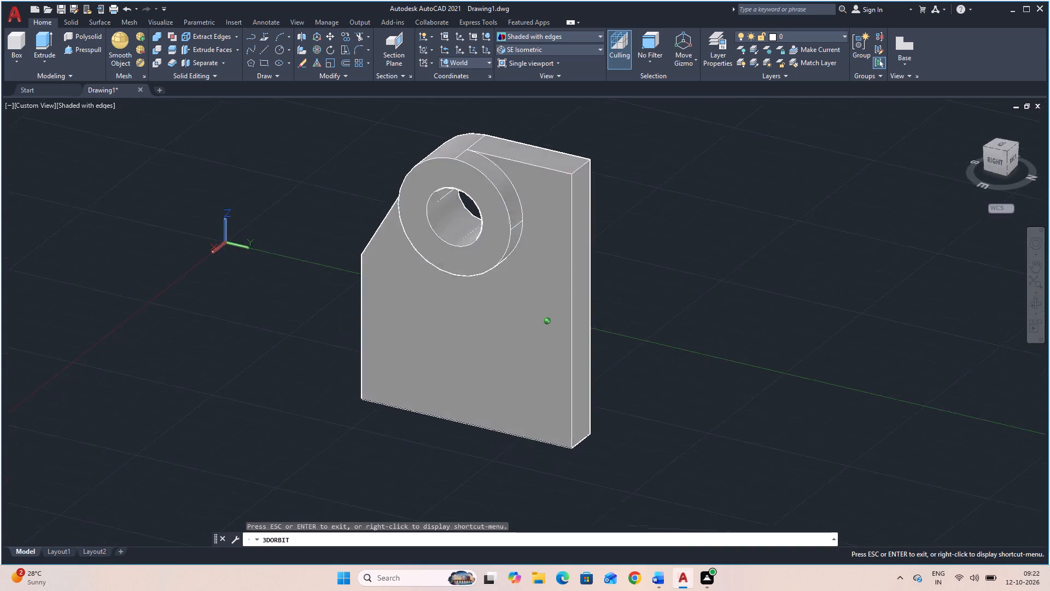
drag(837, 327, 809, 327)
key(Escape)
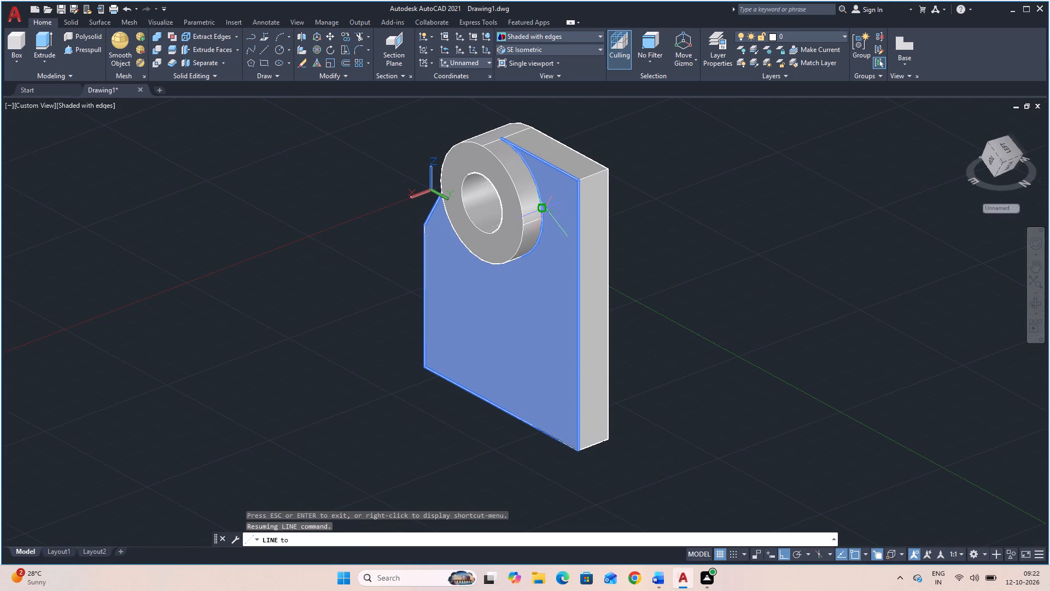
click(546, 208)
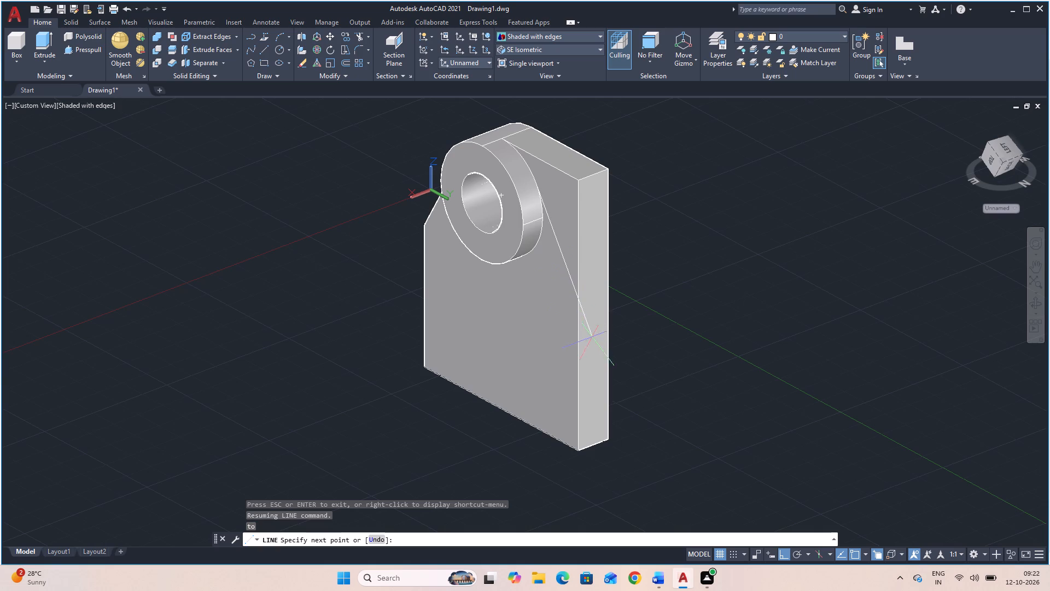
click(581, 309)
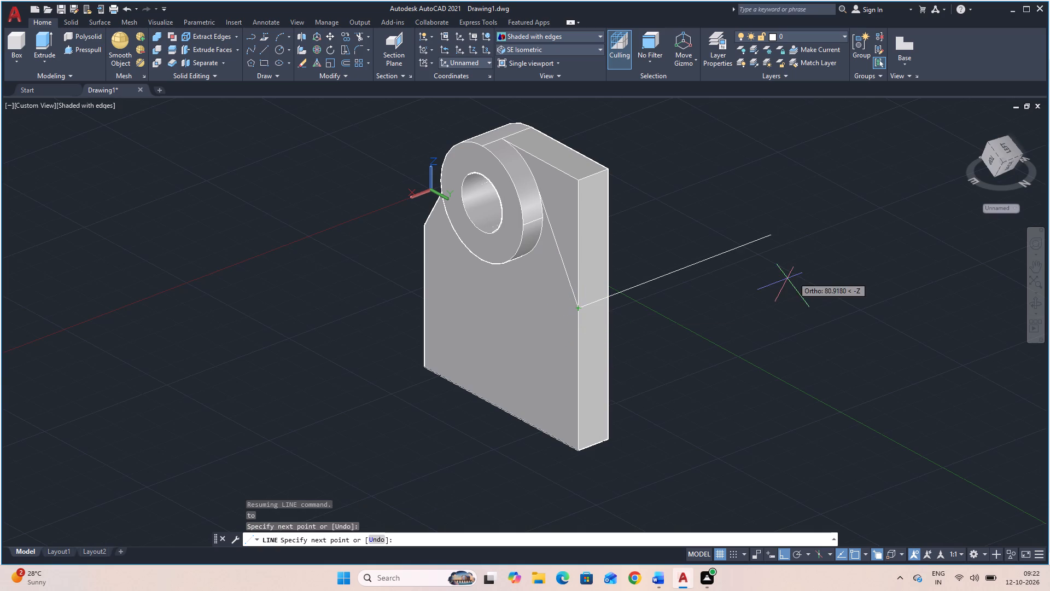
key(Escape)
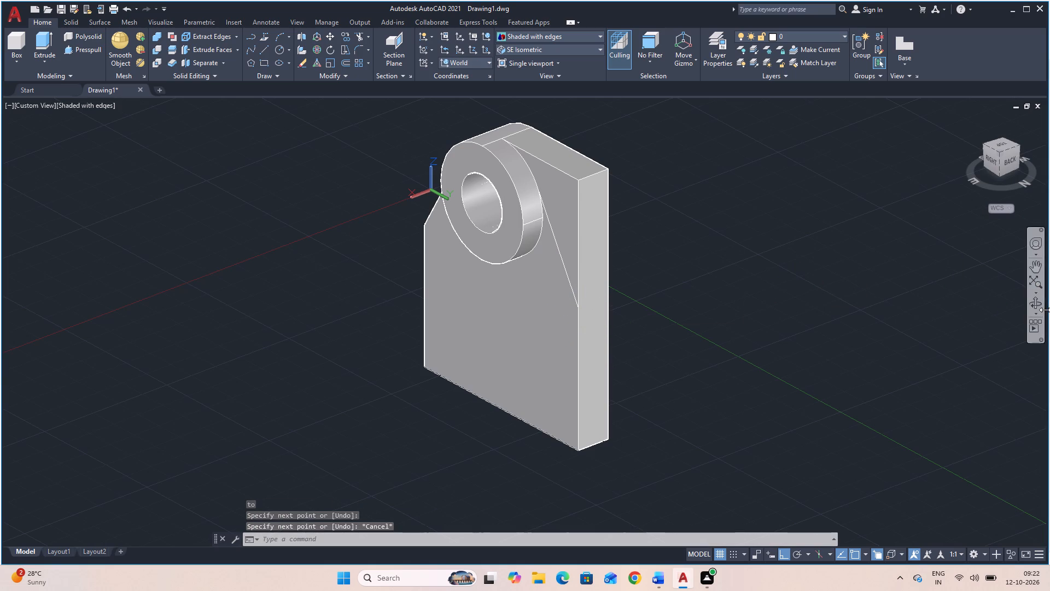
Presspull the corner area outside the new tangent line through the plate's thickness to cut away the remaining upper corner.
click(1034, 308)
drag(821, 326, 897, 311)
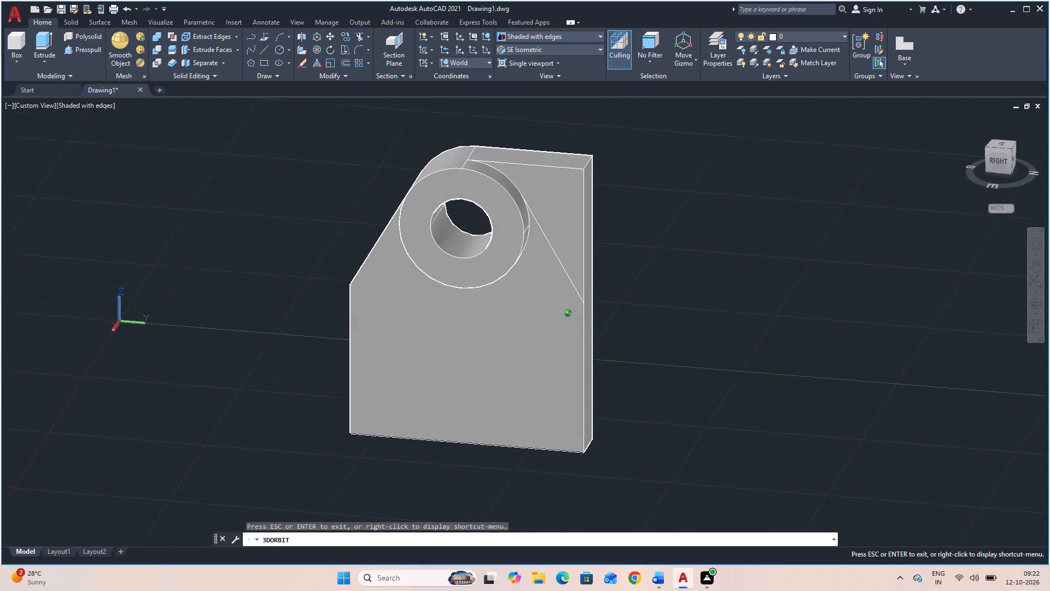
drag(897, 311, 899, 309)
key(Escape)
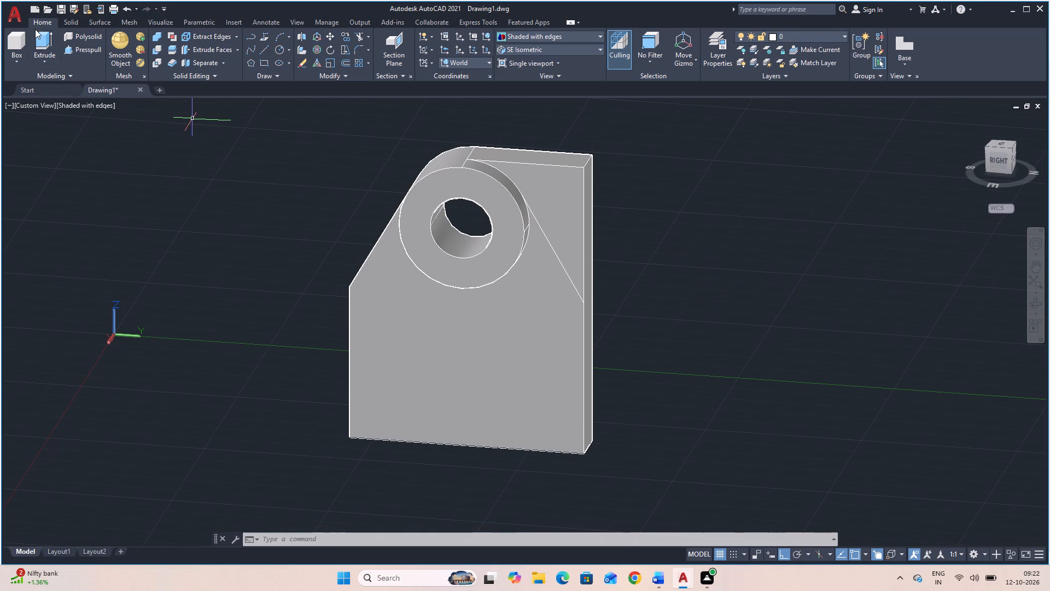
click(90, 50)
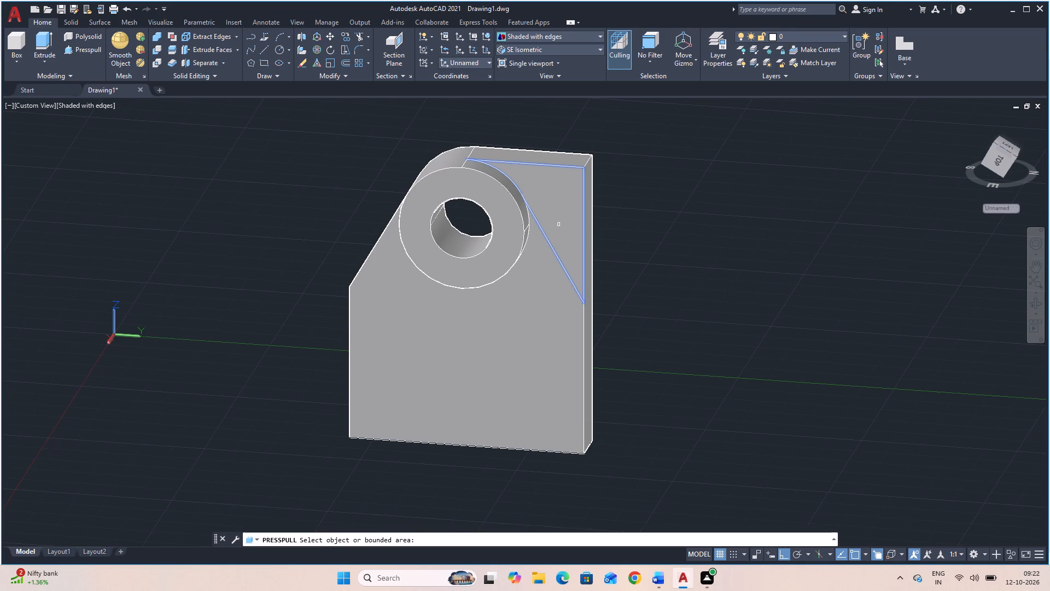
click(560, 224)
click(606, 163)
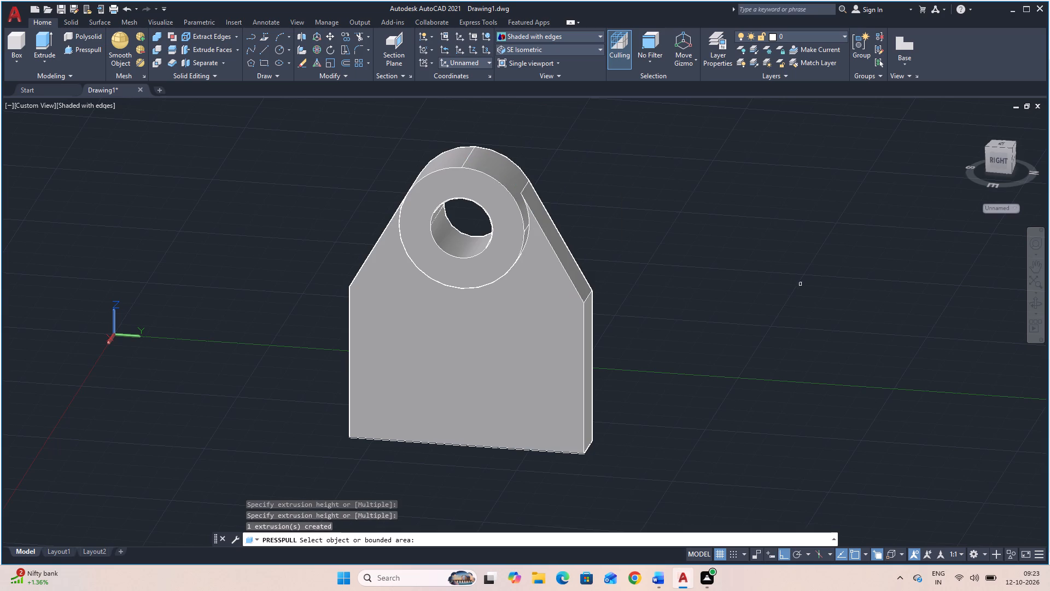
key(Escape)
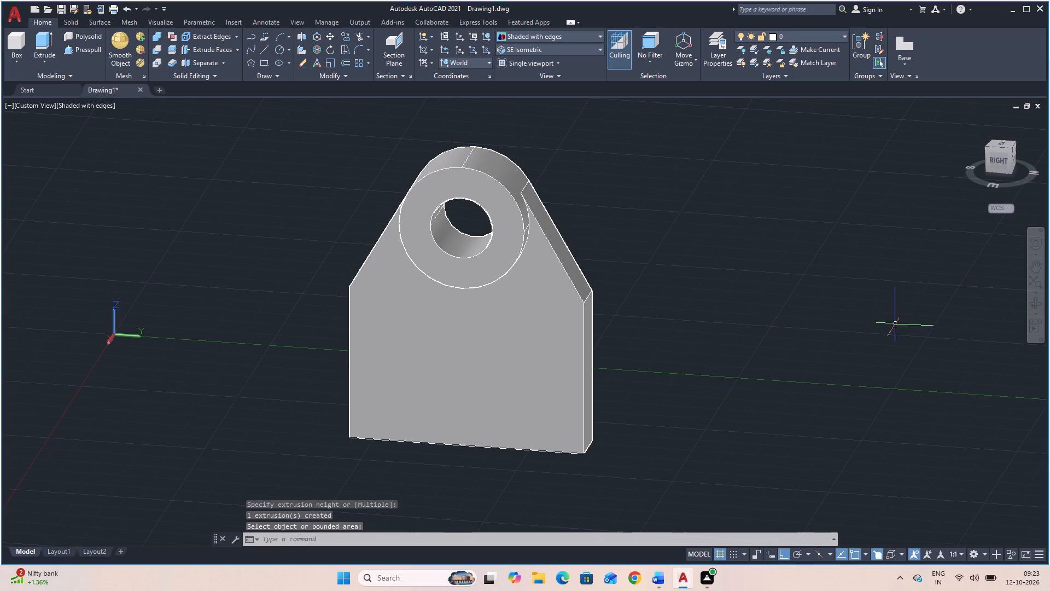
Inspect the bracket with both corners cut and restore the SE Isometric view.
click(1030, 303)
drag(685, 356, 702, 354)
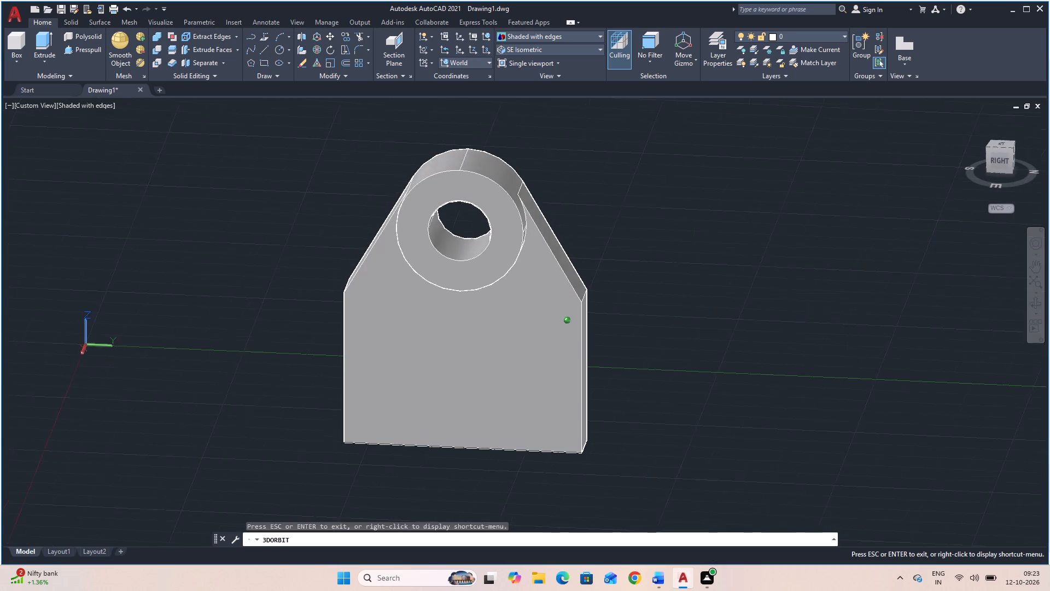
drag(702, 354, 786, 378)
key(Escape)
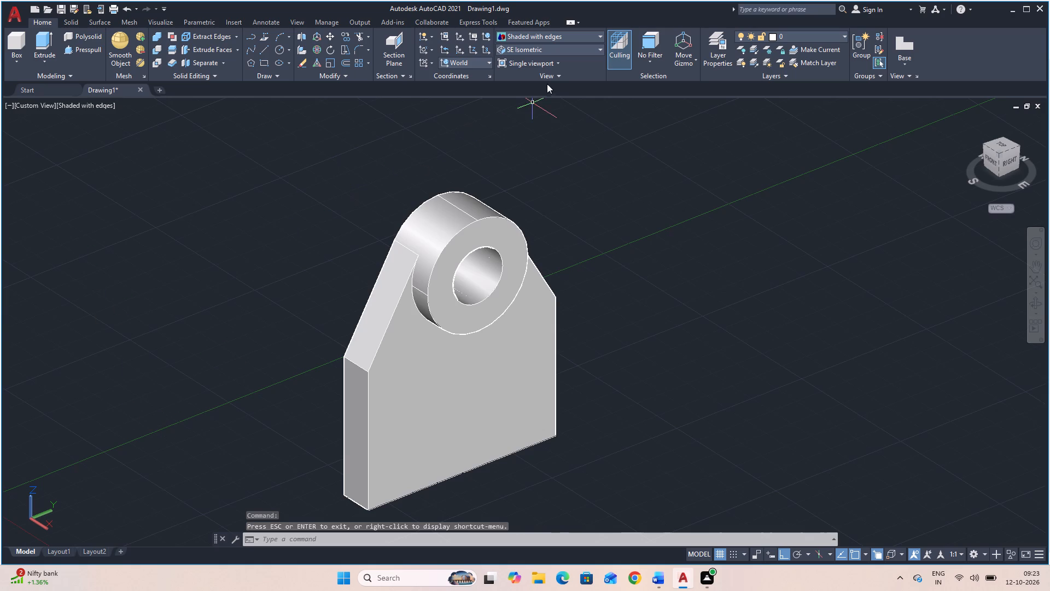
click(551, 48)
click(558, 137)
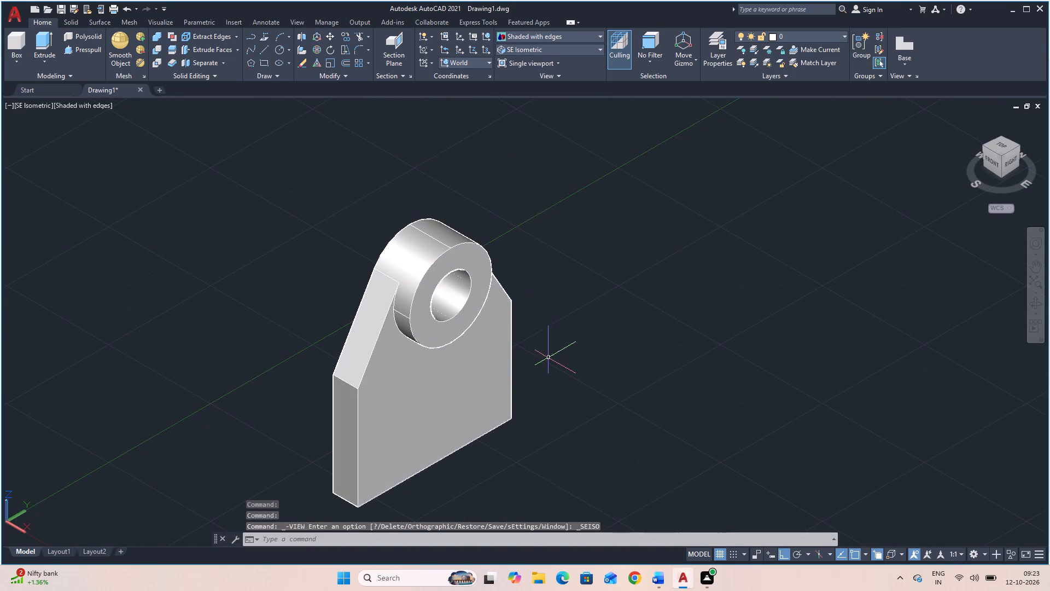
middle_drag(558, 368, 574, 301)
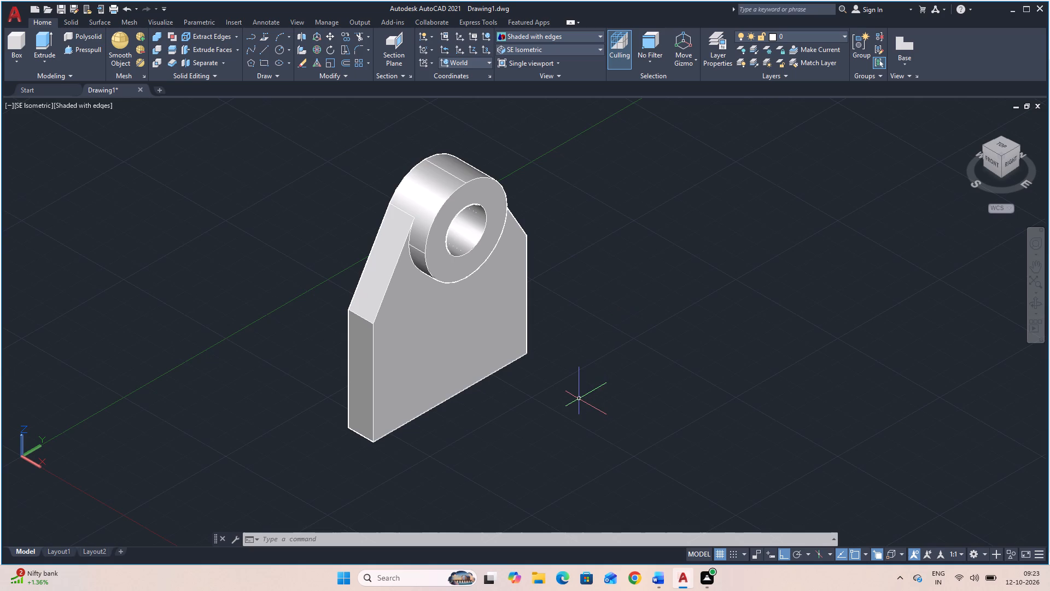
Draw a 32-long line along the plate's bottom front edge, starting 16 from that edge's midpoint so the line is centred on it.
key(l)
key(space)
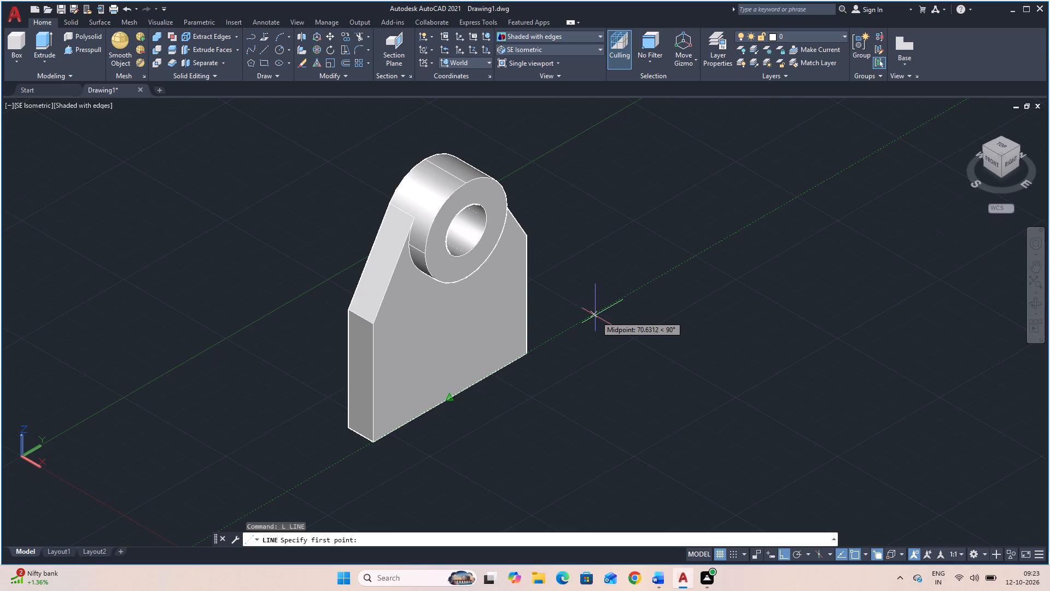
text(16)
key(Return)
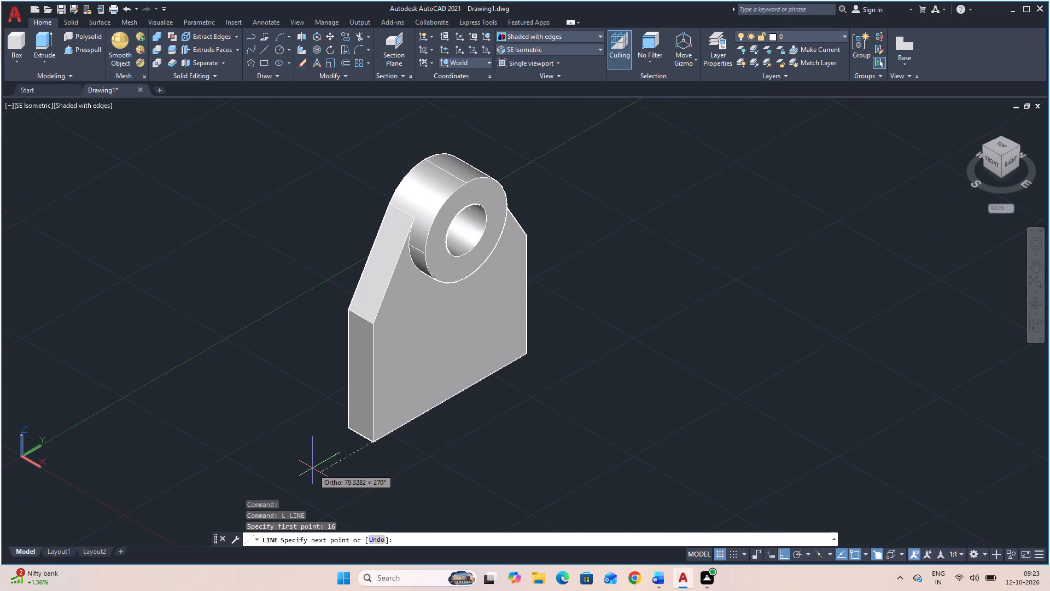
text(32)
key(Return)
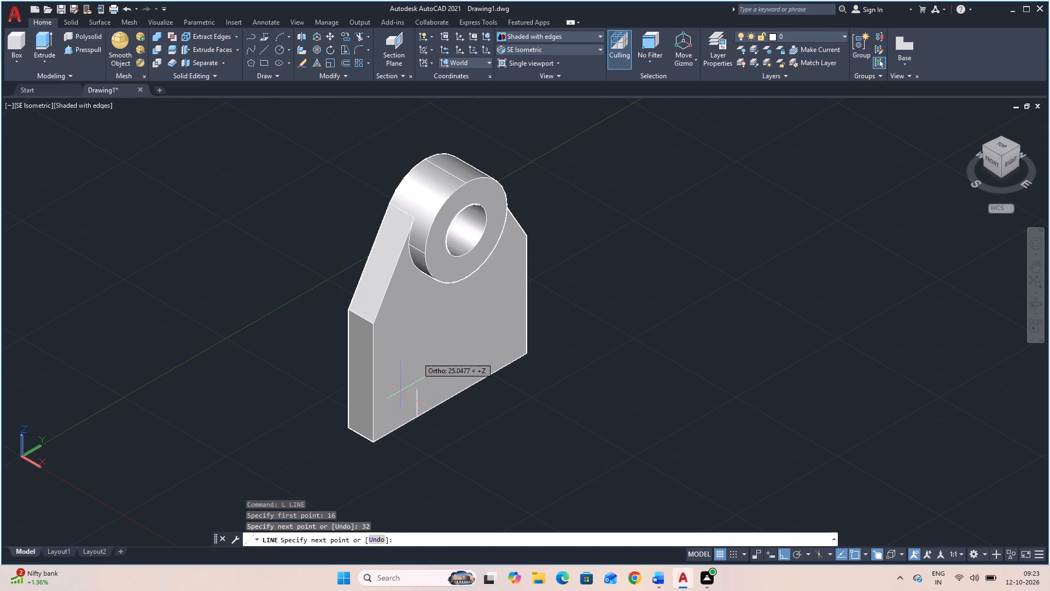
key(Escape)
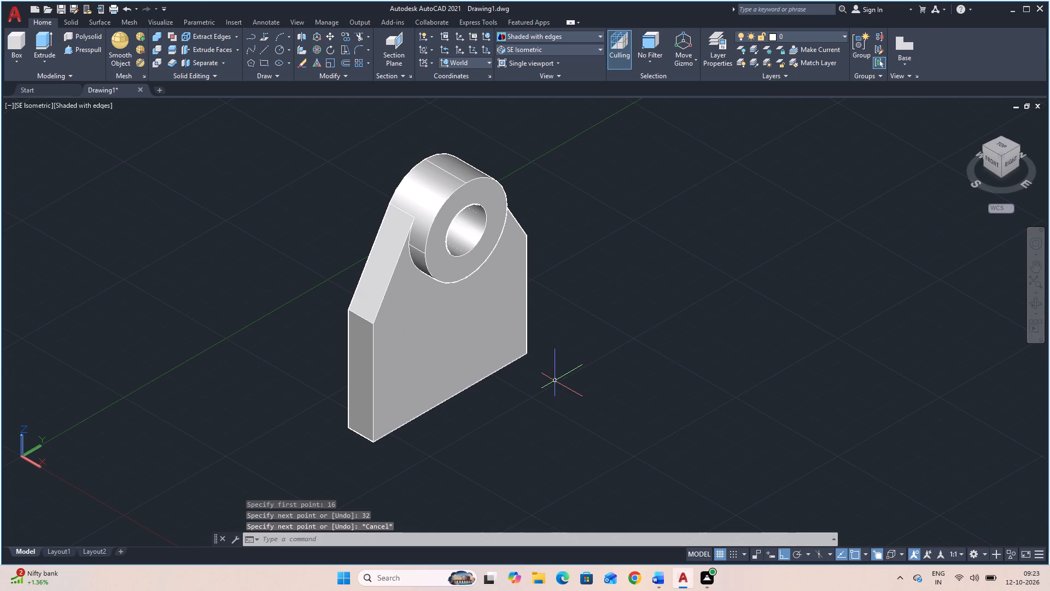
Create a box of length 10, width 20 and height 50 against the plate's front face, starting at the 32-long line's near end.
key(space)
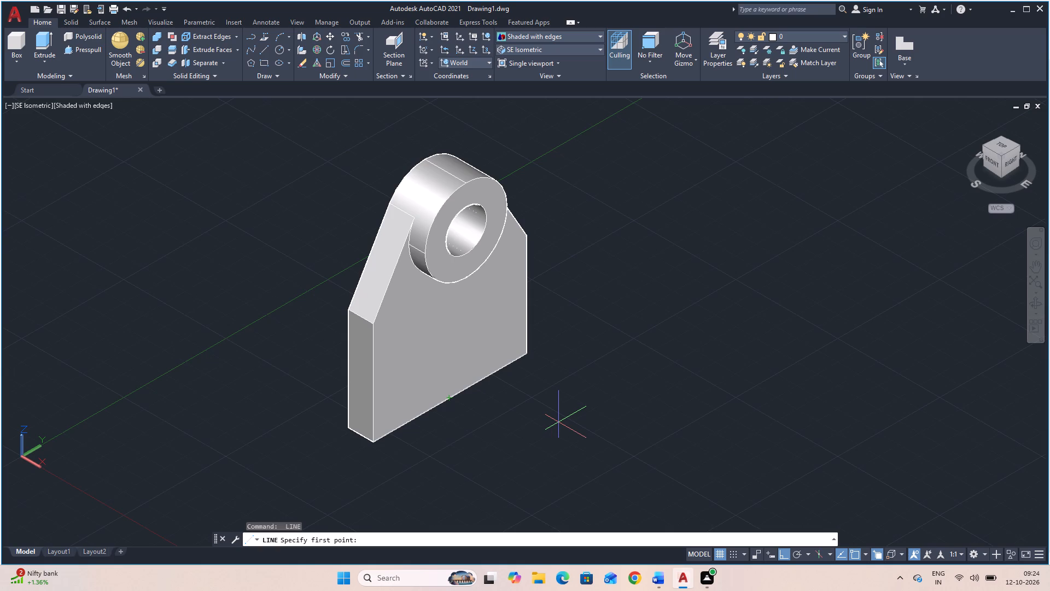
click(19, 43)
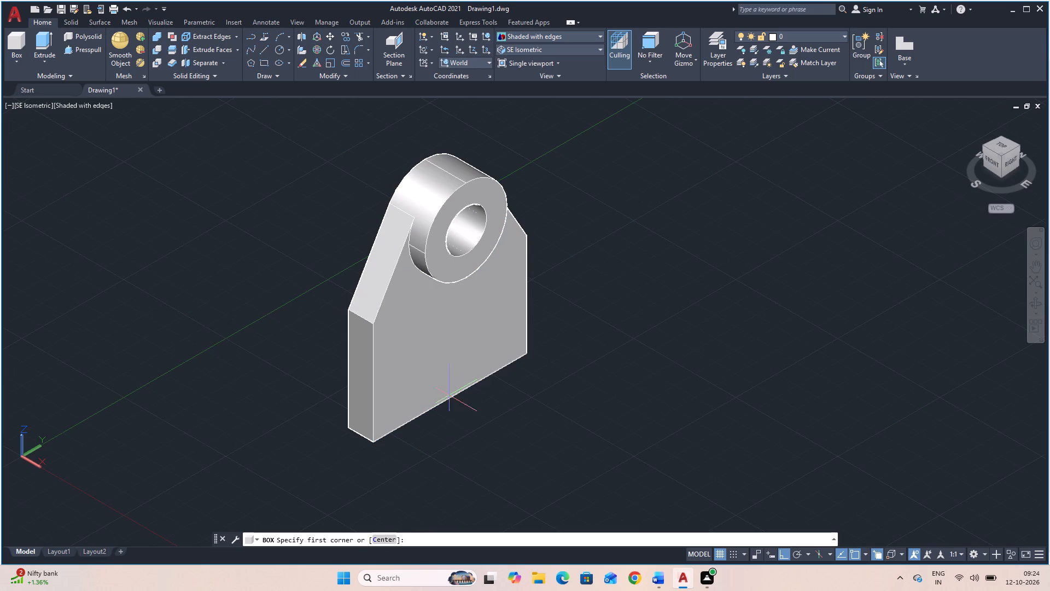
click(417, 416)
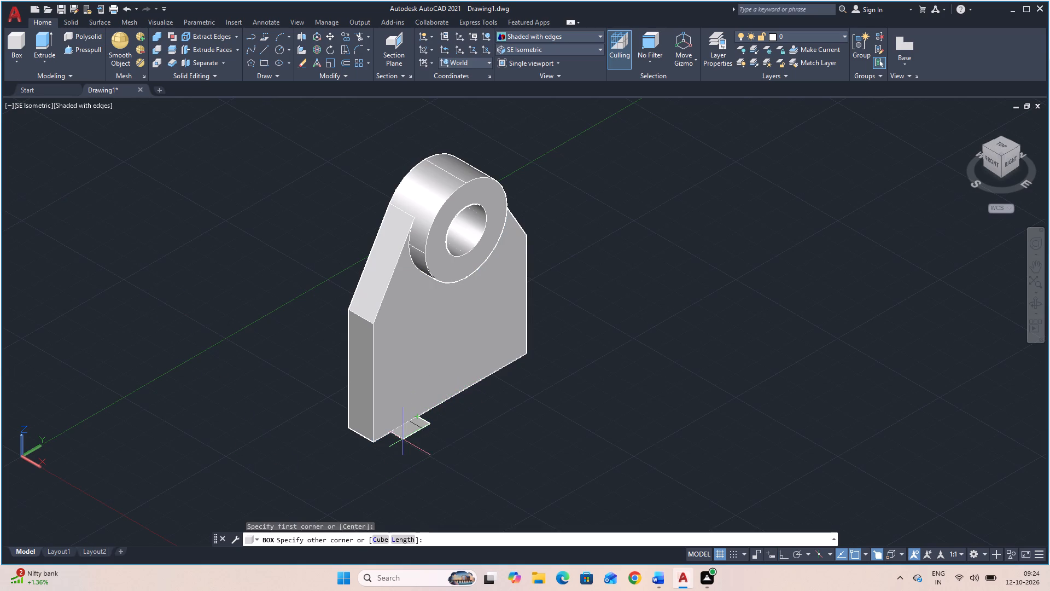
click(402, 539)
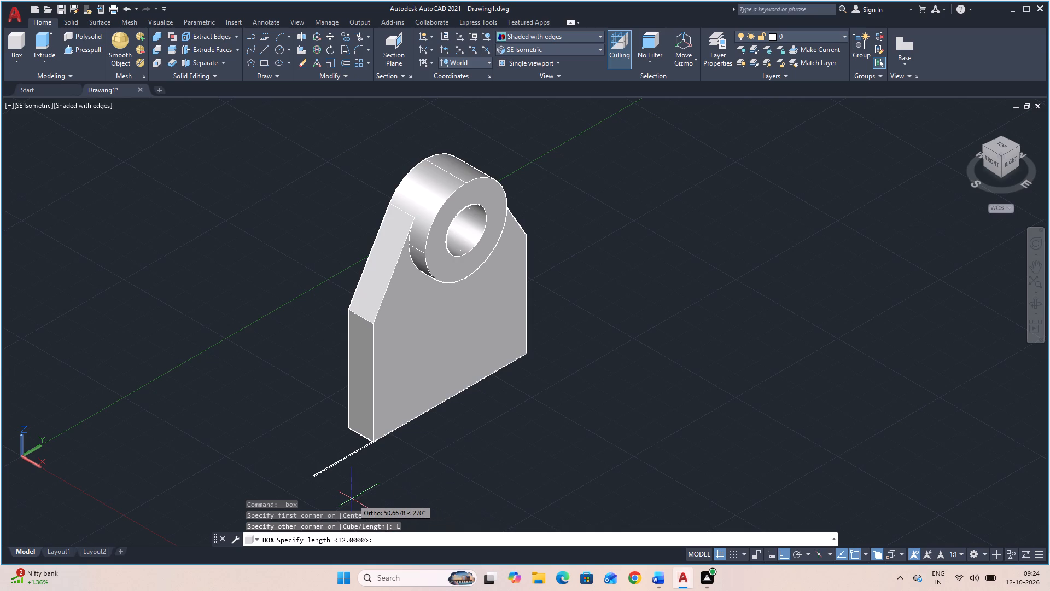
text(10)
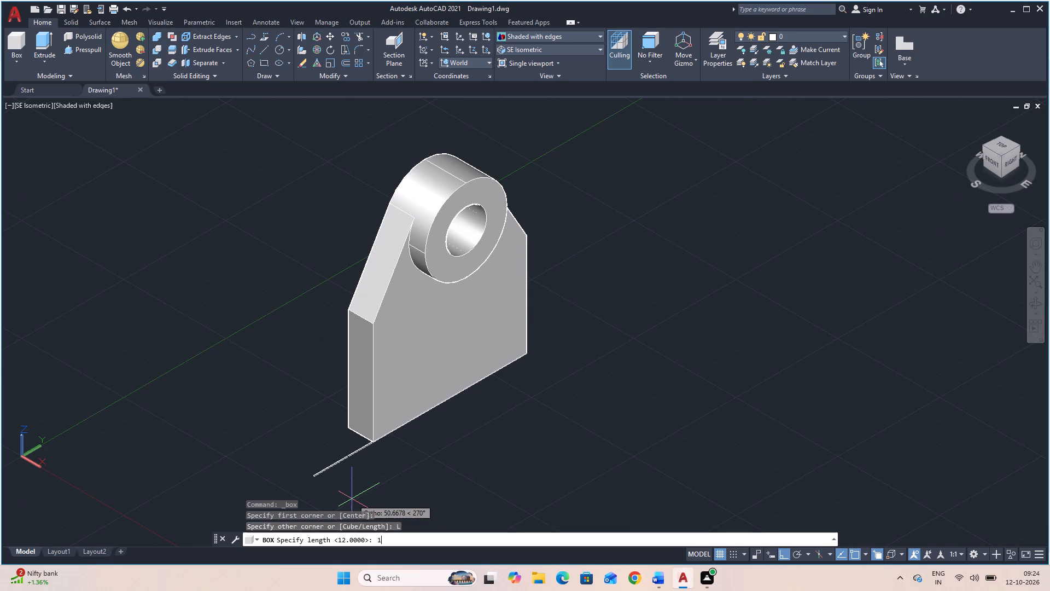
key(Return)
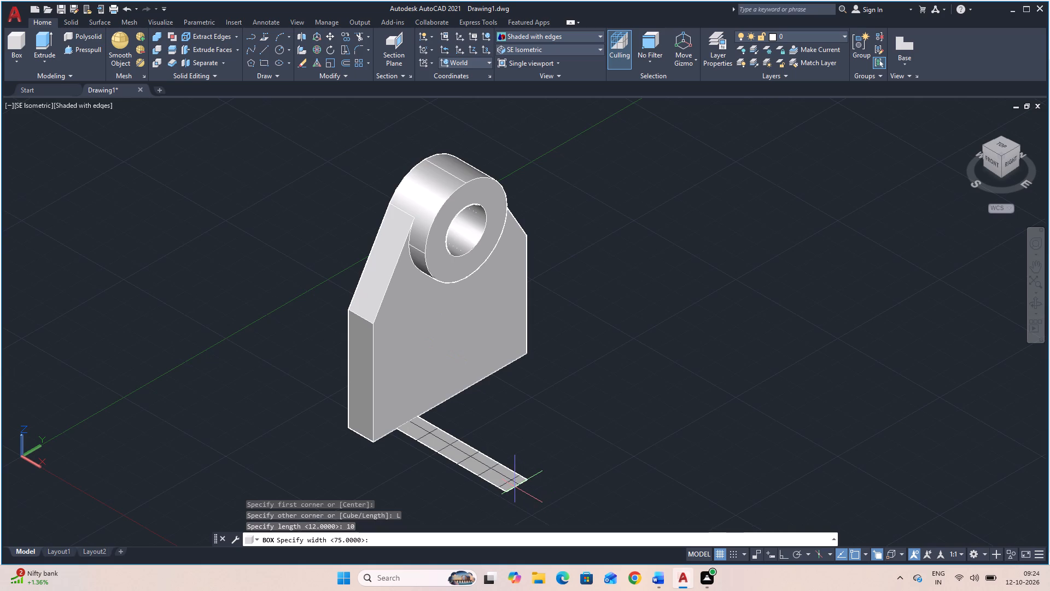
text(20)
key(Return)
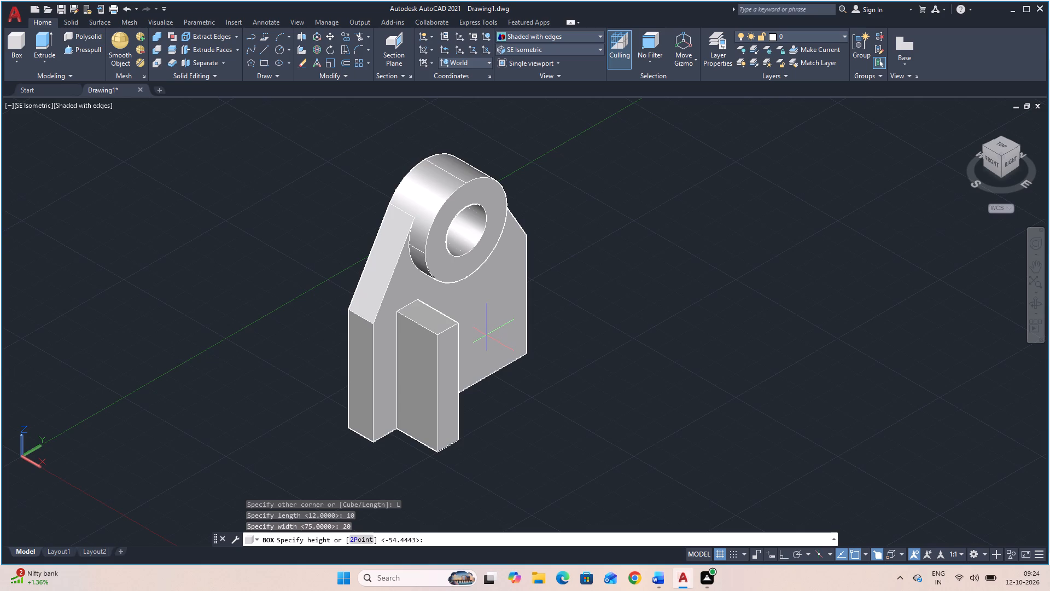
text(50)
key(Return)
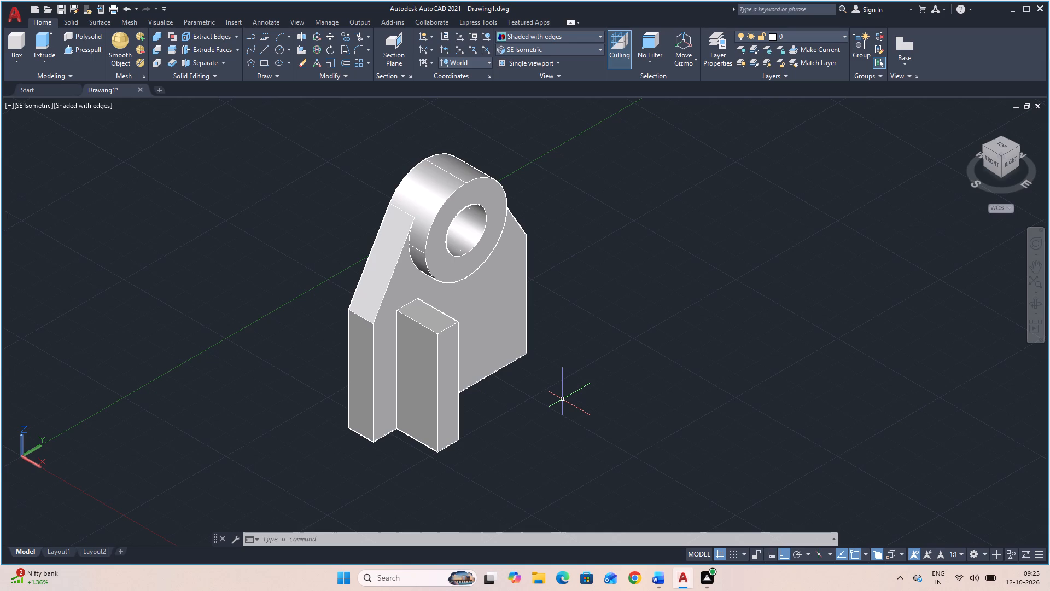
Copy the box 44 along the plate's bottom front edge from its lower corner at the plate.
click(447, 414)
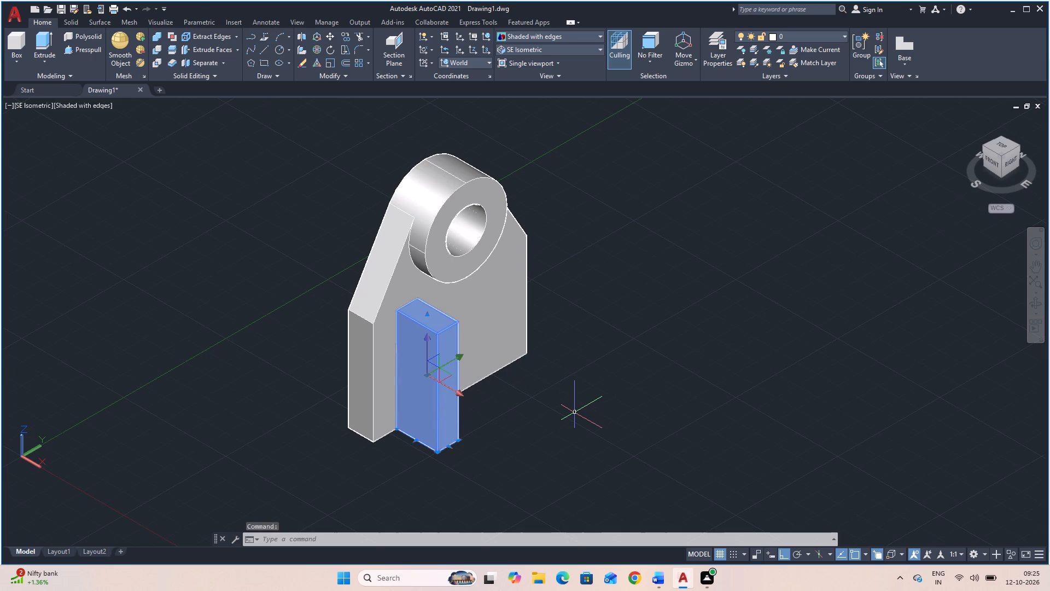
text(co)
key(space)
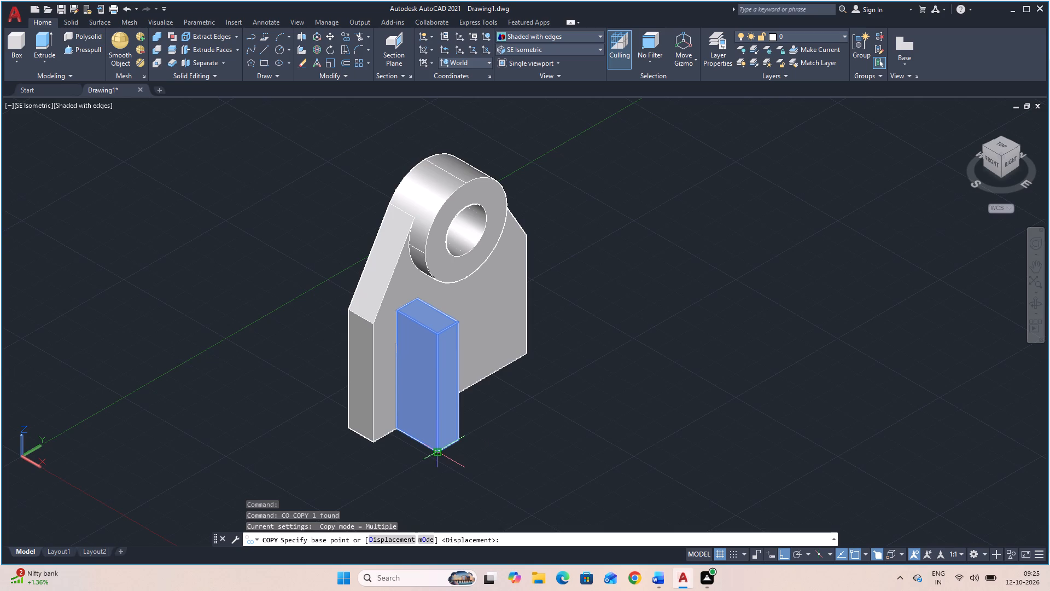
click(399, 430)
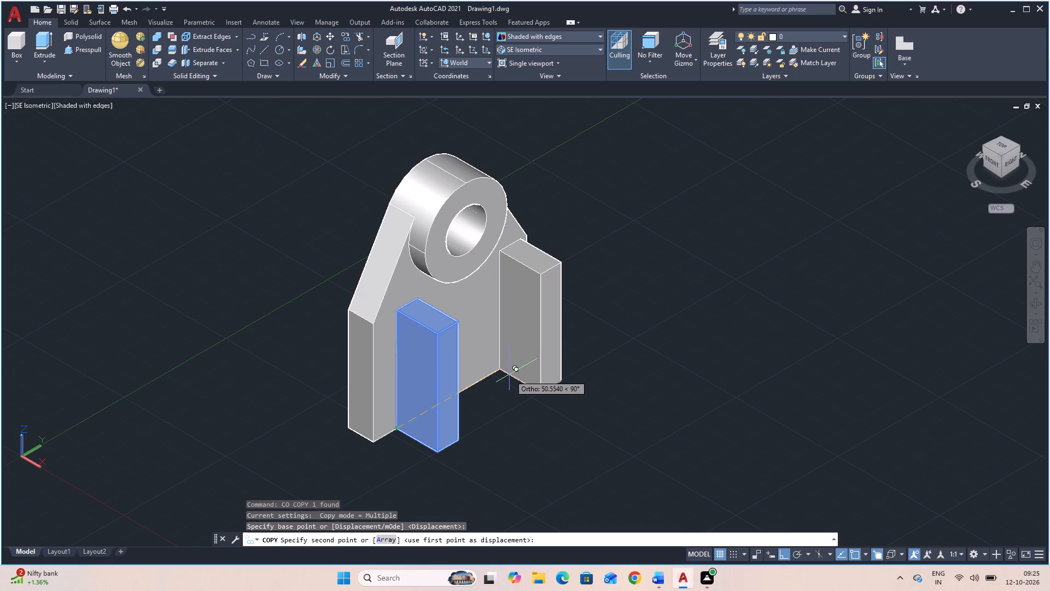
text(44)
key(Return)
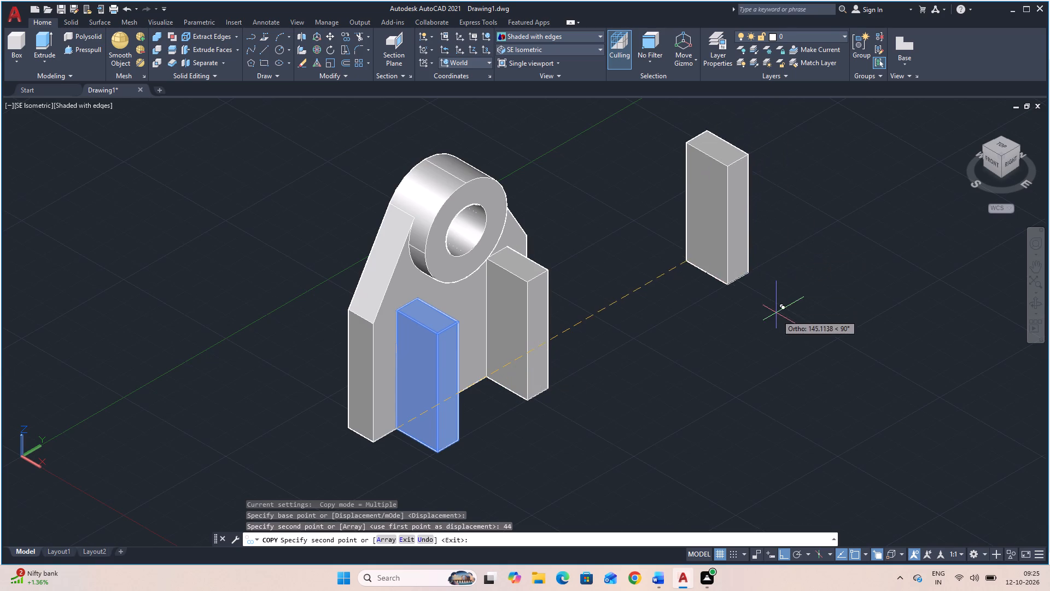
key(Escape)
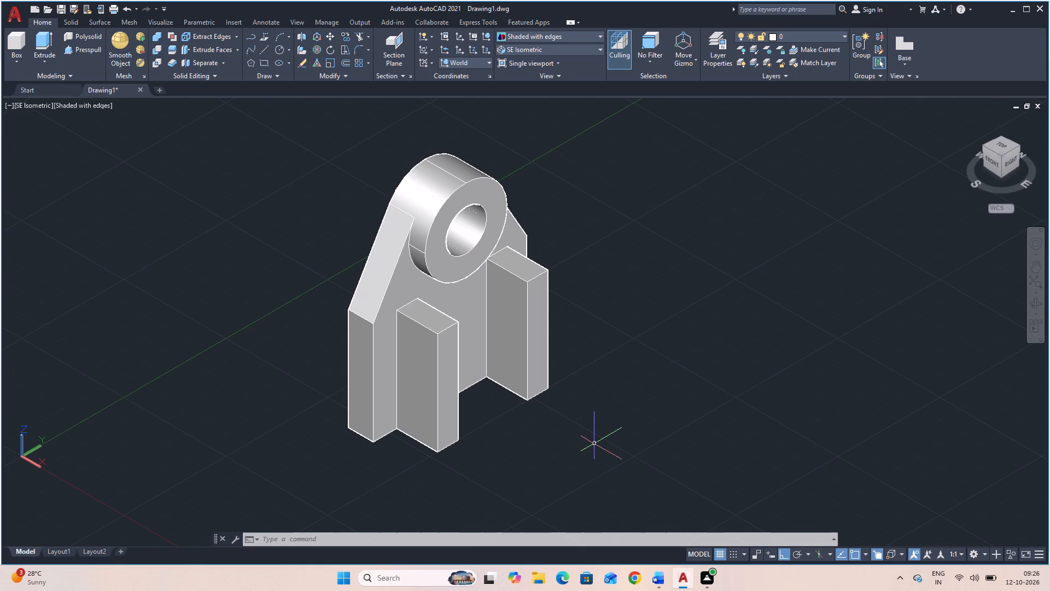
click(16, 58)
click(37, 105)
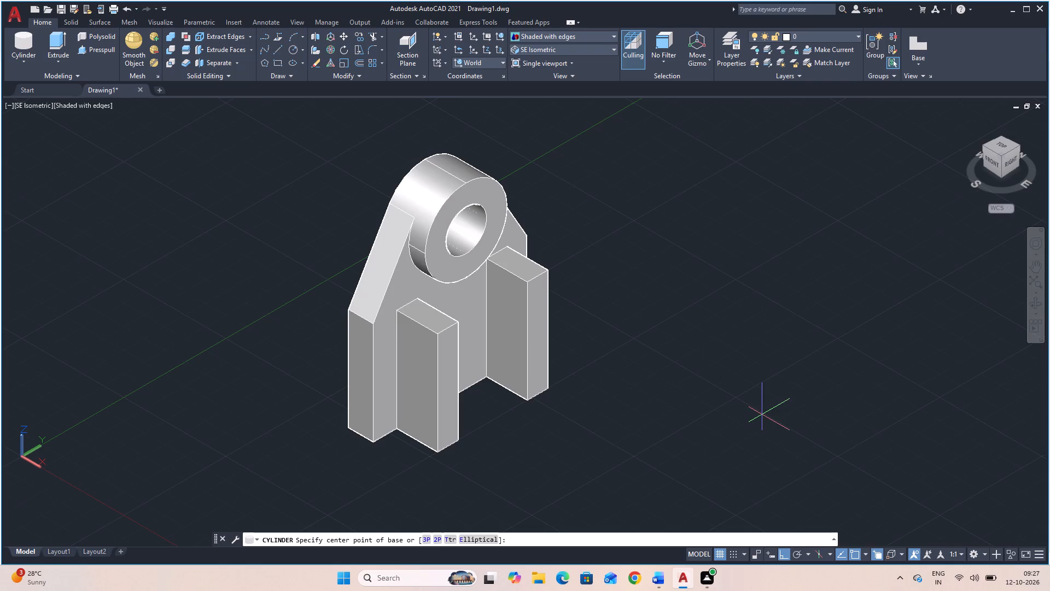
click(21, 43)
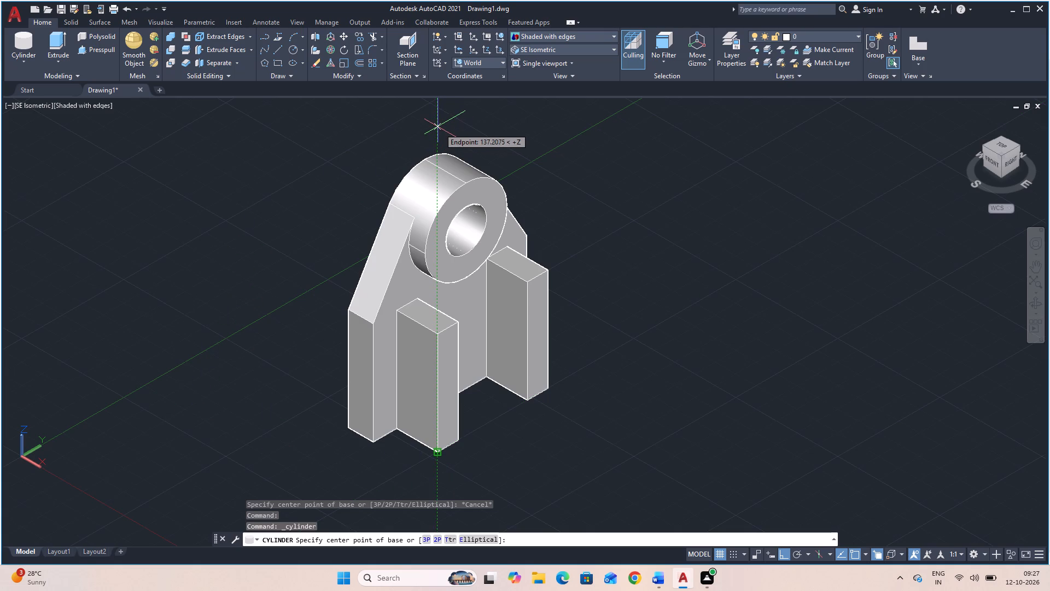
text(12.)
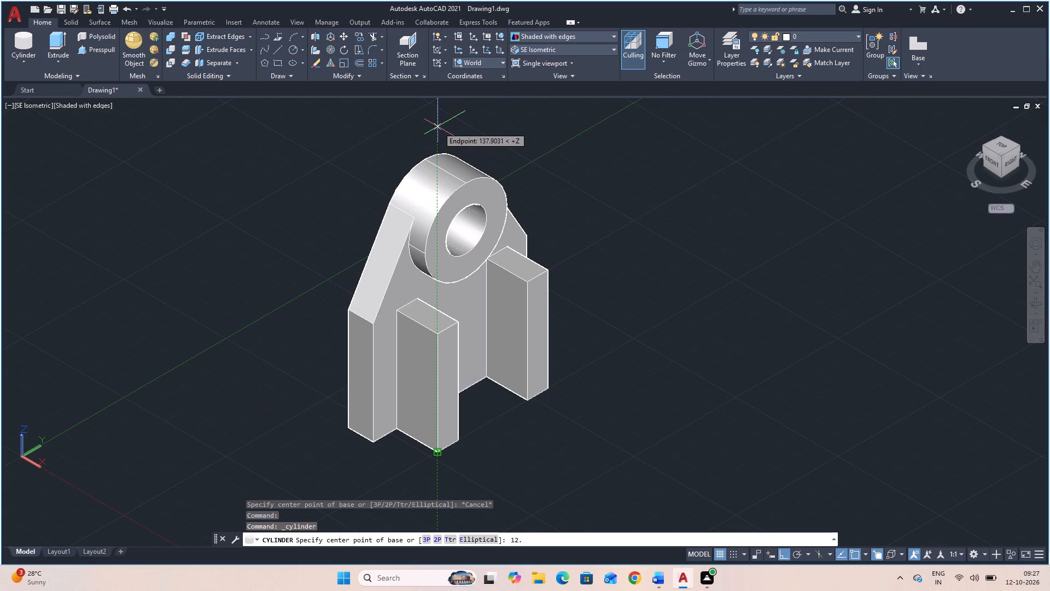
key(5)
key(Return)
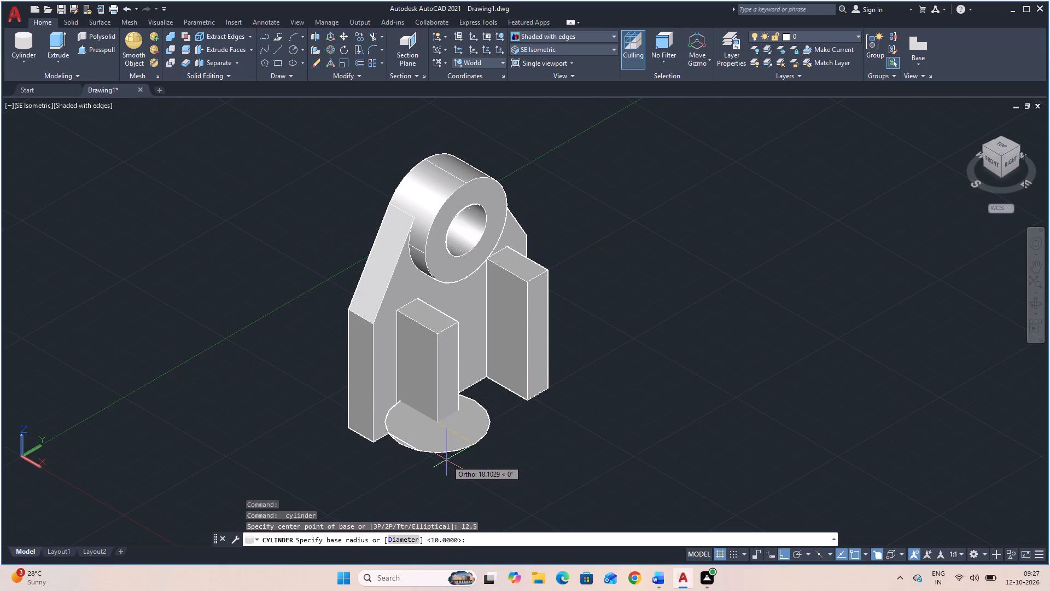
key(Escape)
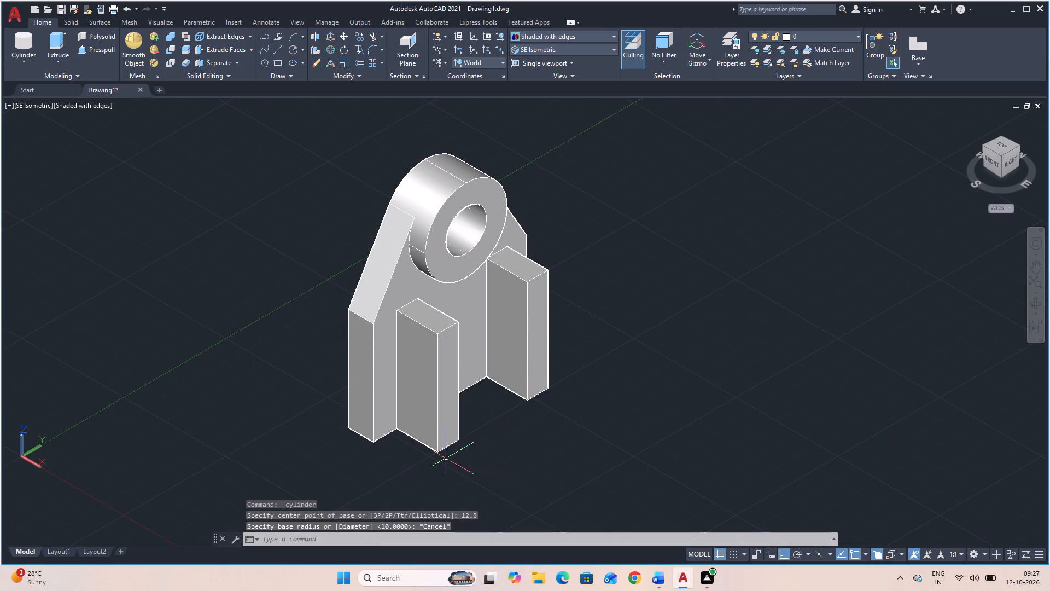
Draw a 12.5-long vertical line upward from the near lug's lower front corner on its outer side.
text(l)
key(space)
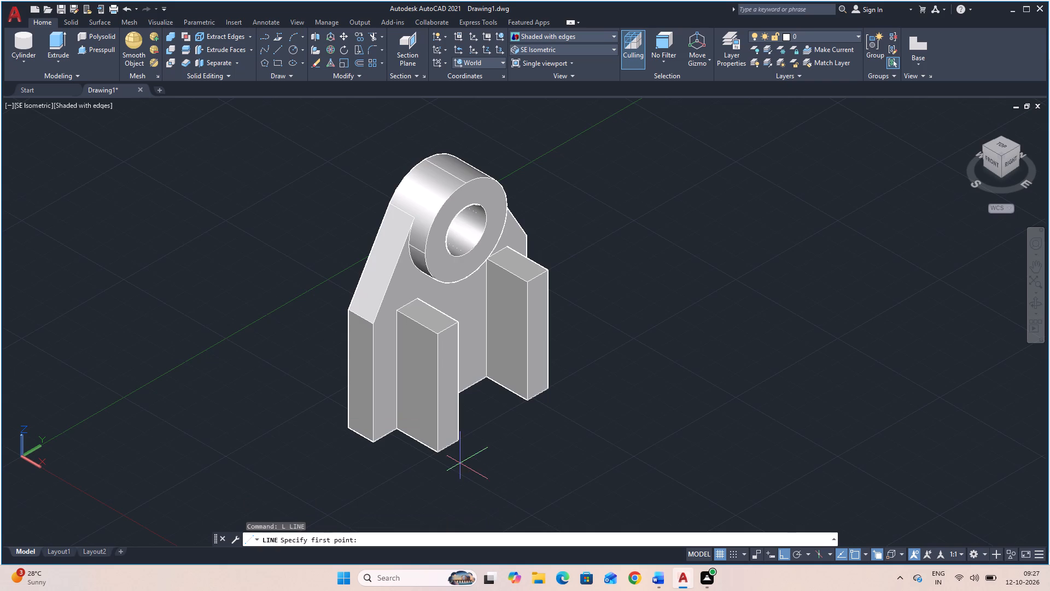
click(436, 453)
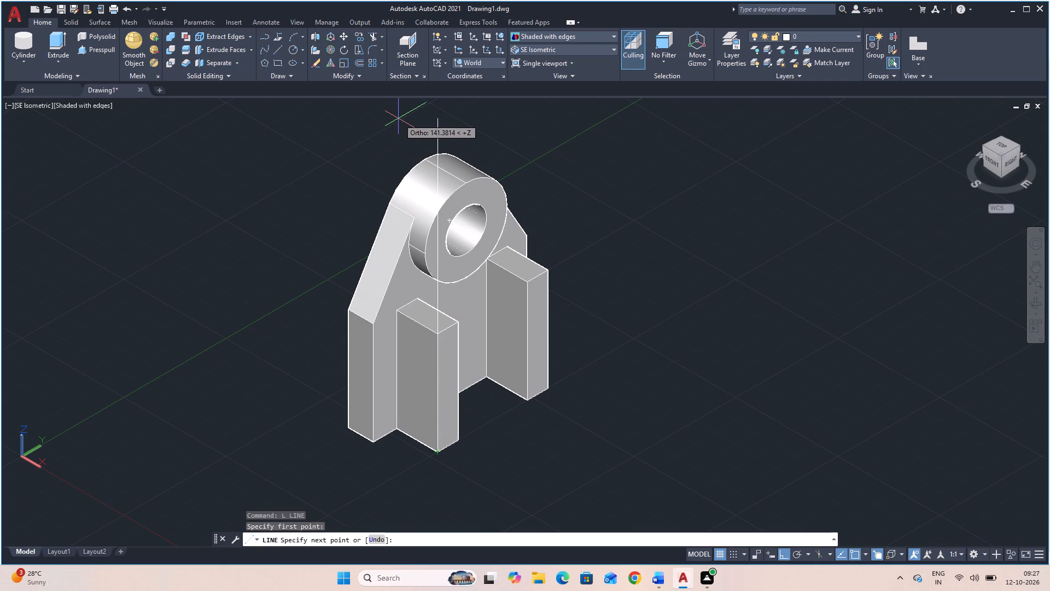
text(12.5)
key(Return)
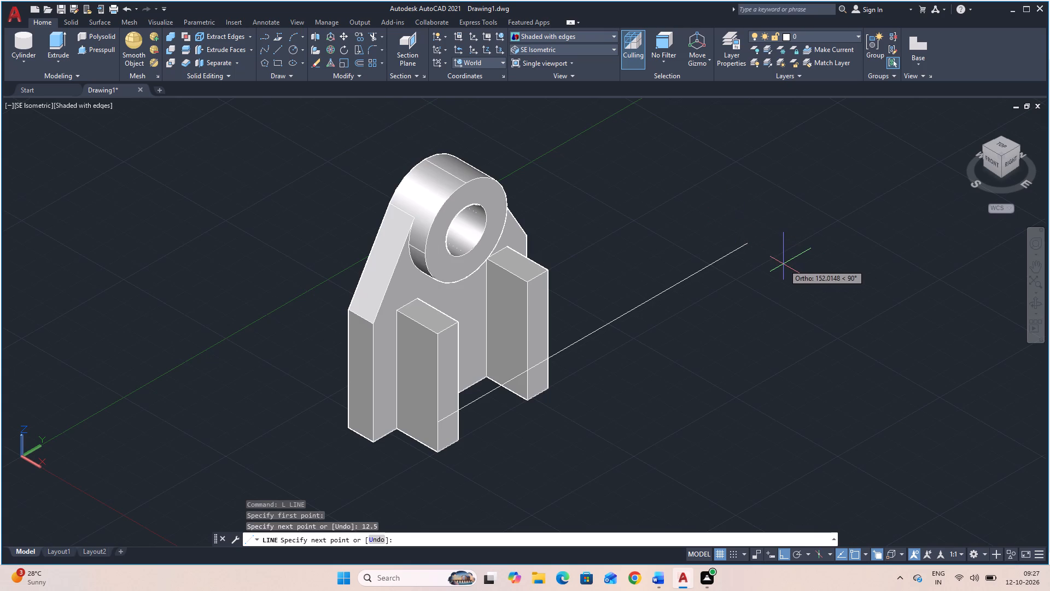
key(Escape)
Create a cylinder of radius 12.5 and height 12 on the near lug's outer side face, centred on the 12.5 line's upper end.
click(22, 42)
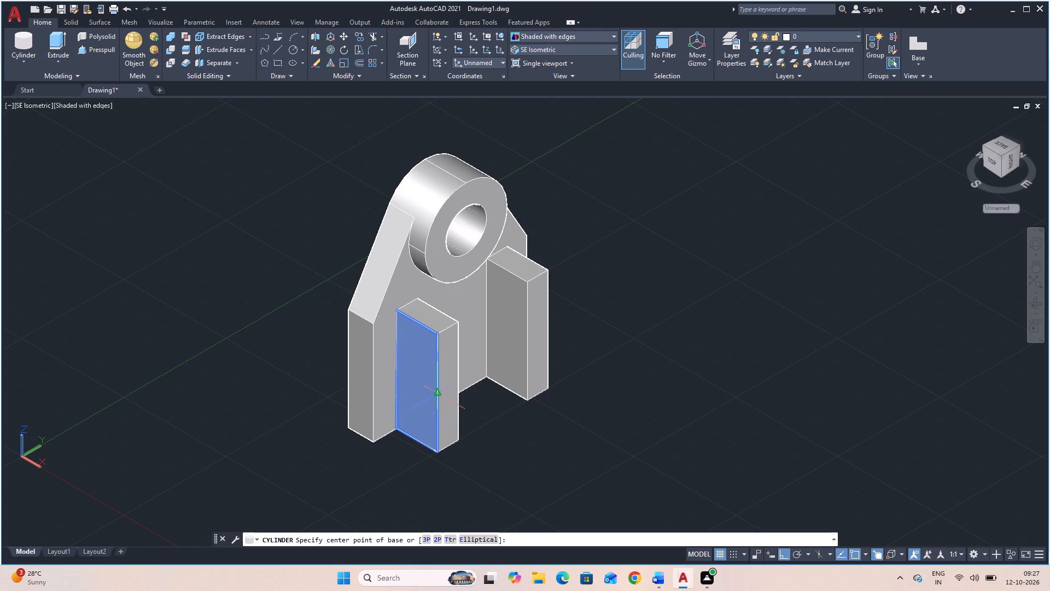
click(438, 426)
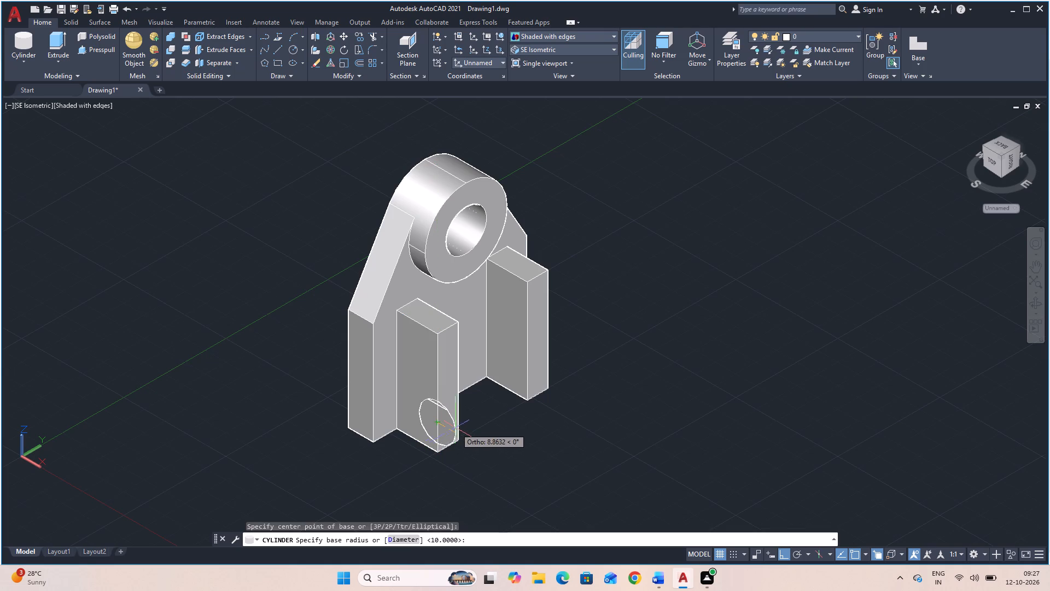
text(12.5)
key(Return)
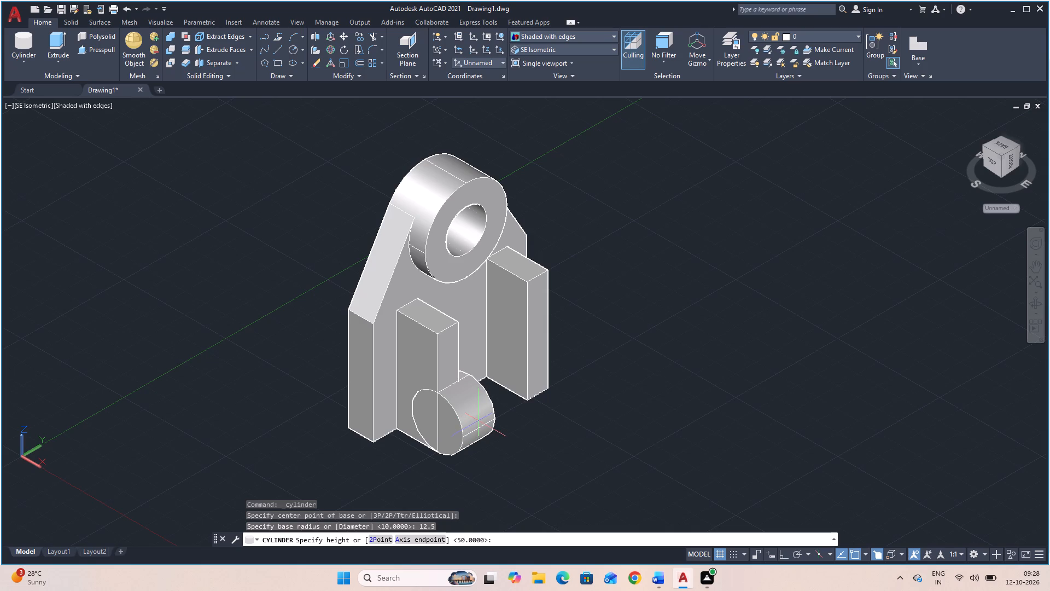
text(12)
key(Return)
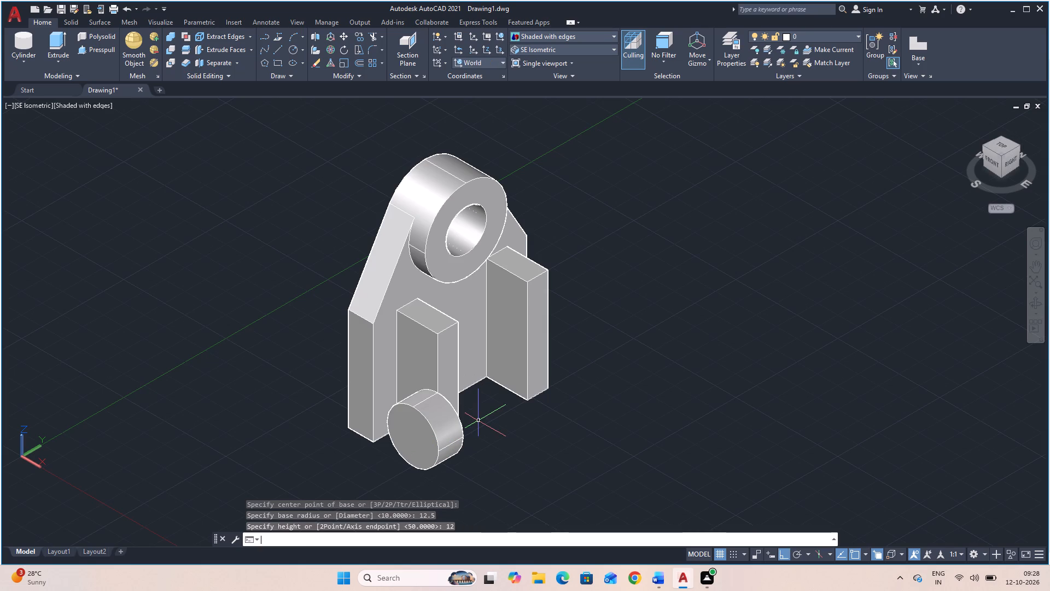
Move the radius-12.5 cylinder 10 toward the far lug, using its outer face centre as base point.
click(411, 438)
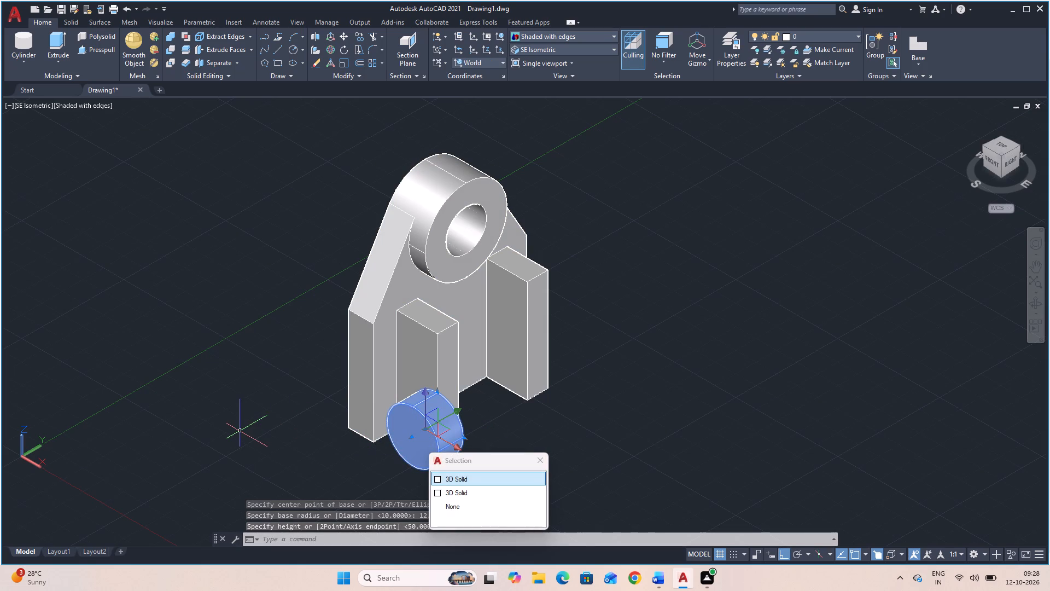
key(m)
key(space)
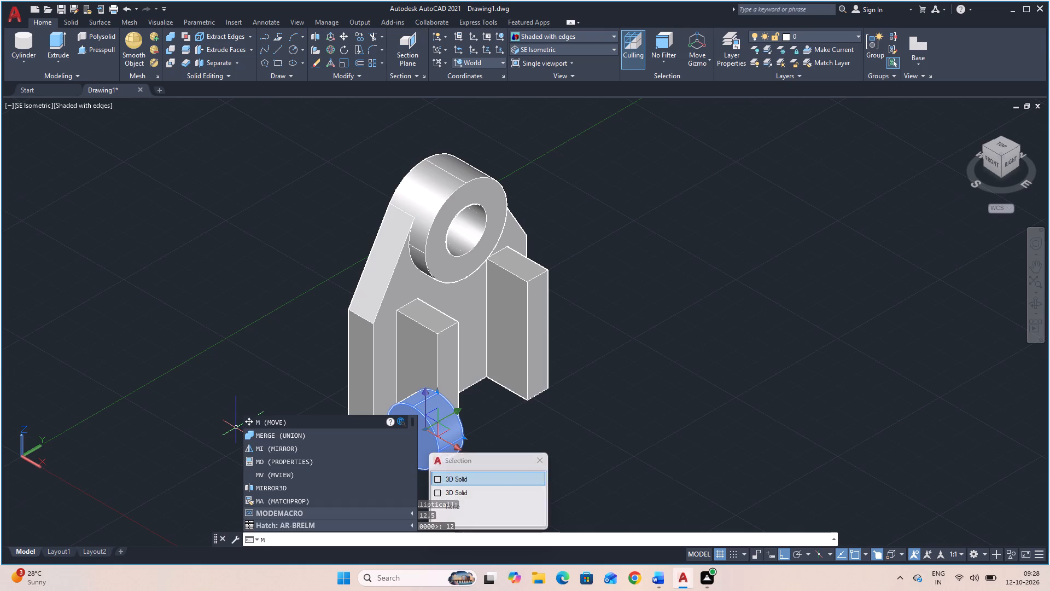
key(space)
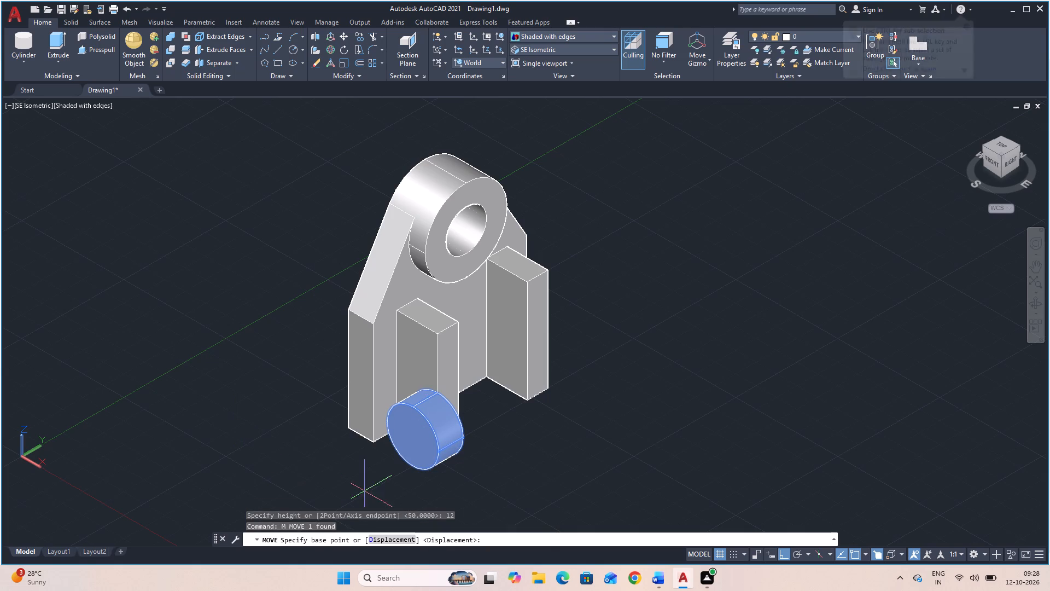
click(412, 436)
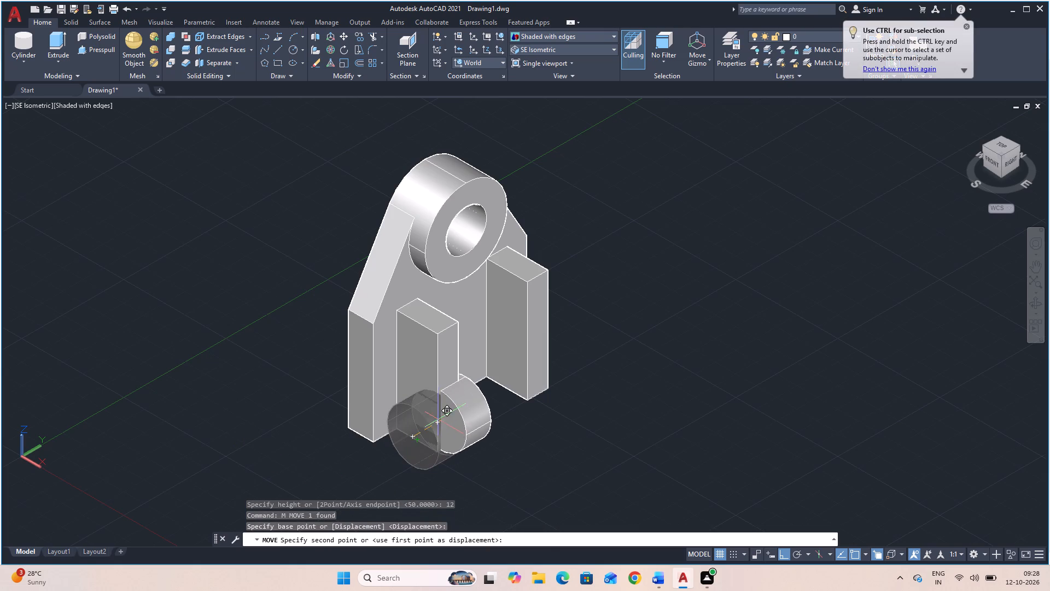
text(10)
key(Return)
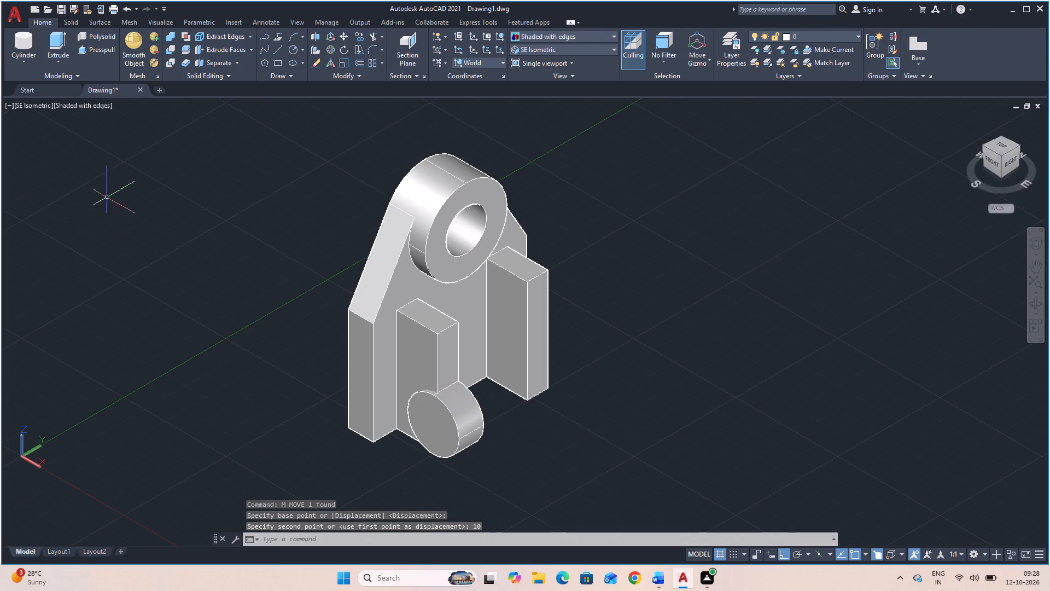
Create a concentric cylinder of radius 6 and height -12 from the centre of the radius-12.5 cylinder's outer face.
click(26, 65)
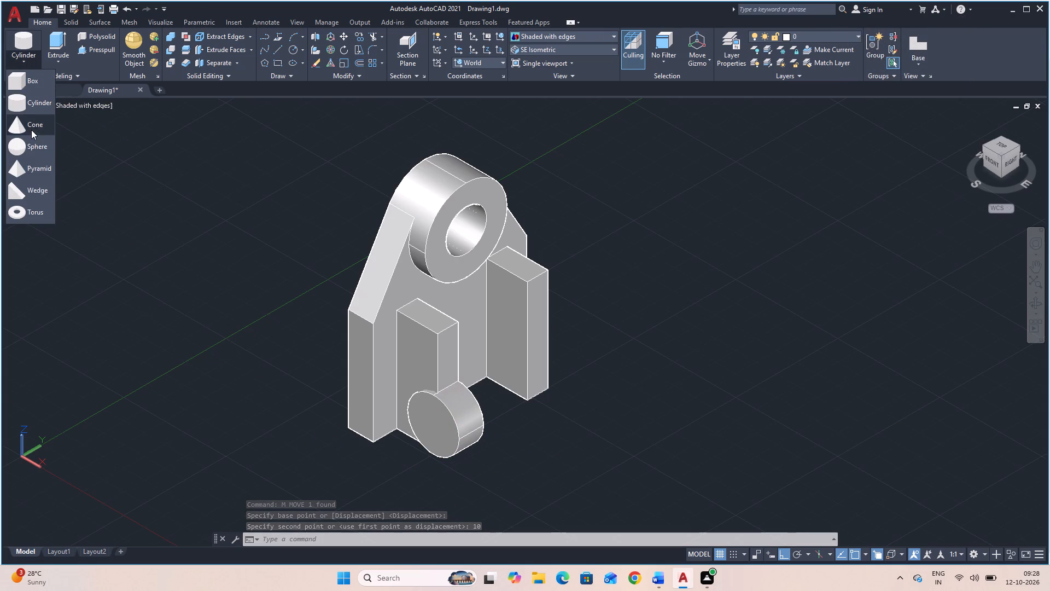
click(23, 101)
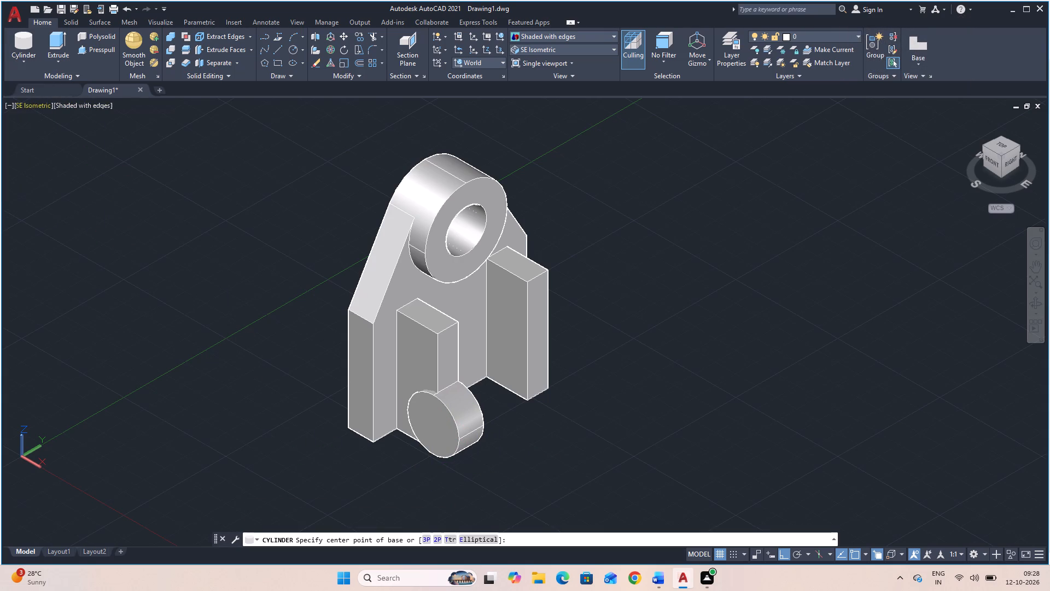
click(434, 424)
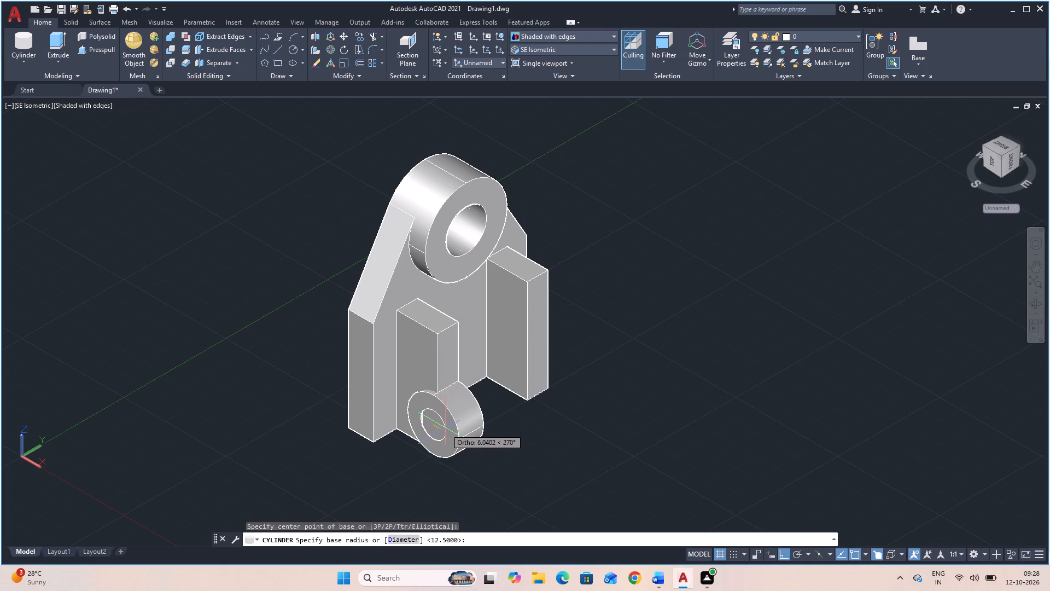
key(6)
key(Return)
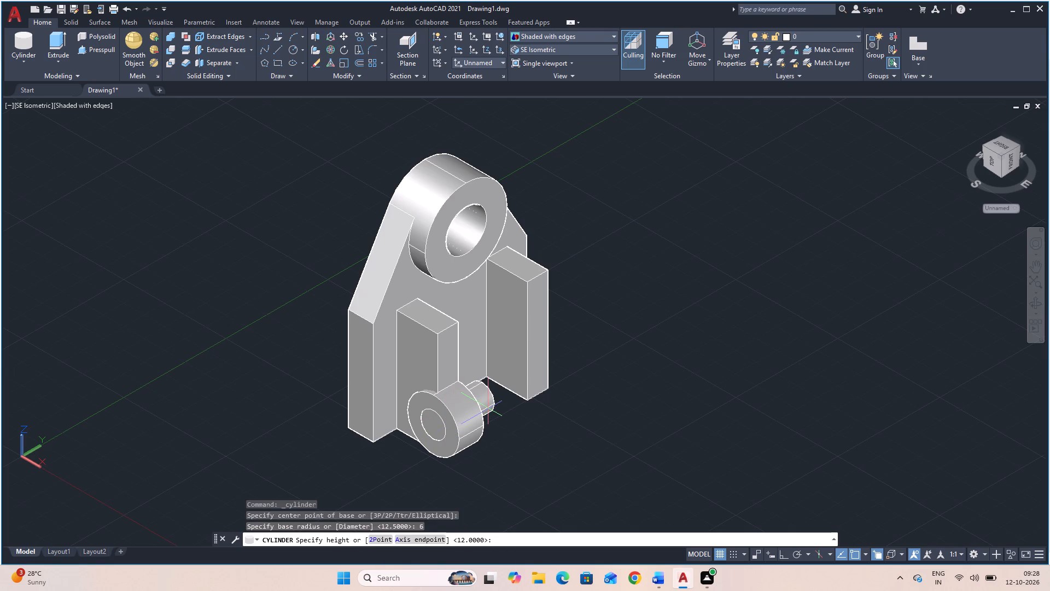
text(-12)
key(Return)
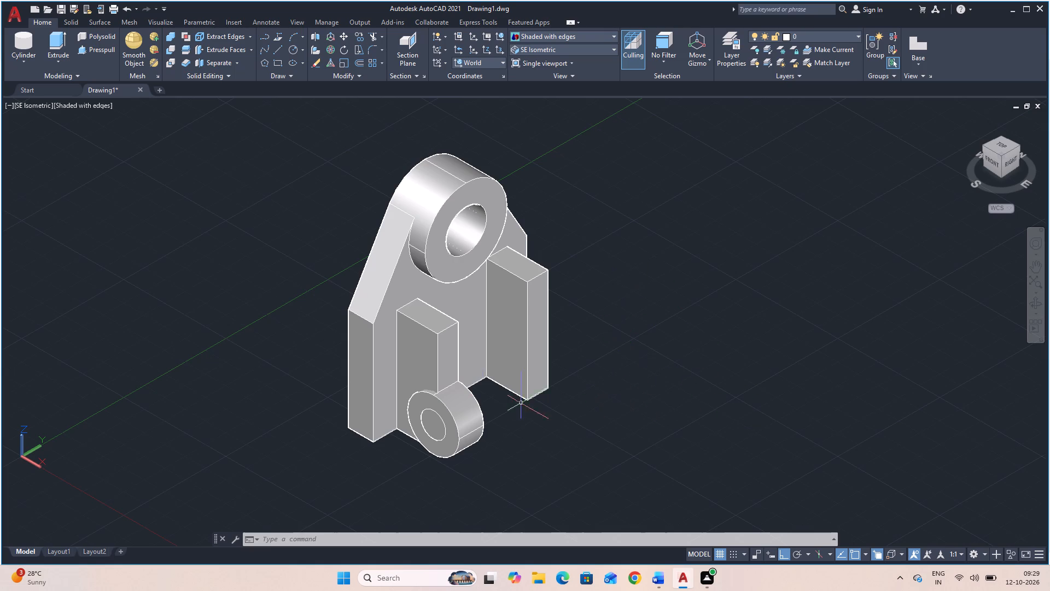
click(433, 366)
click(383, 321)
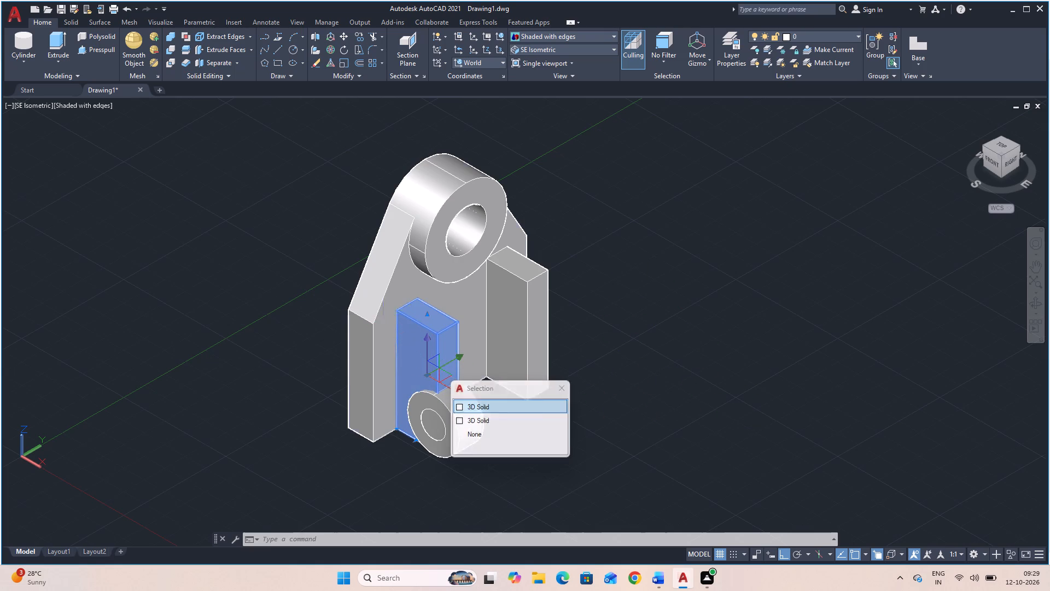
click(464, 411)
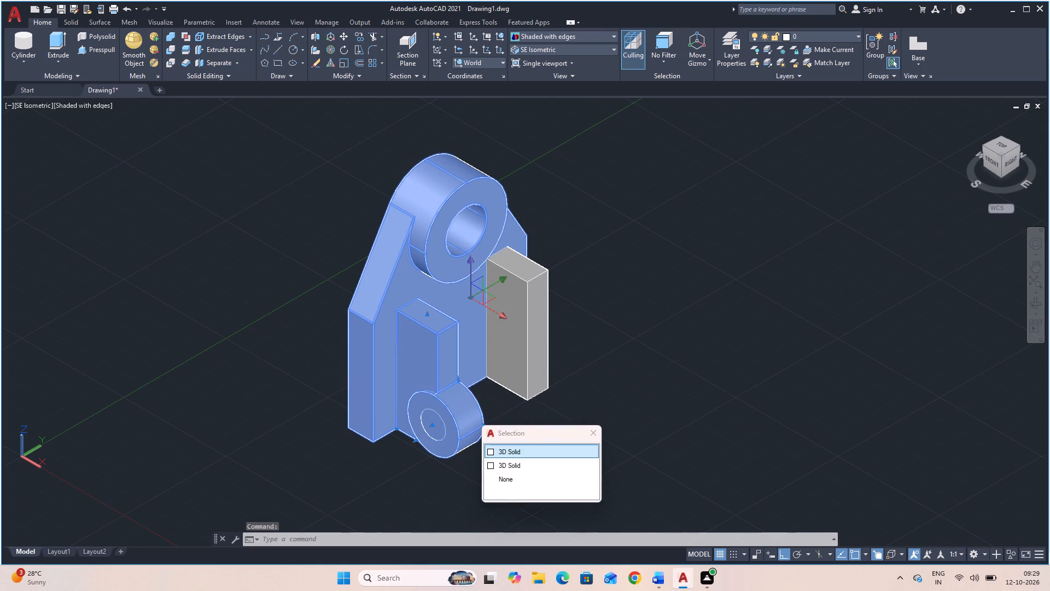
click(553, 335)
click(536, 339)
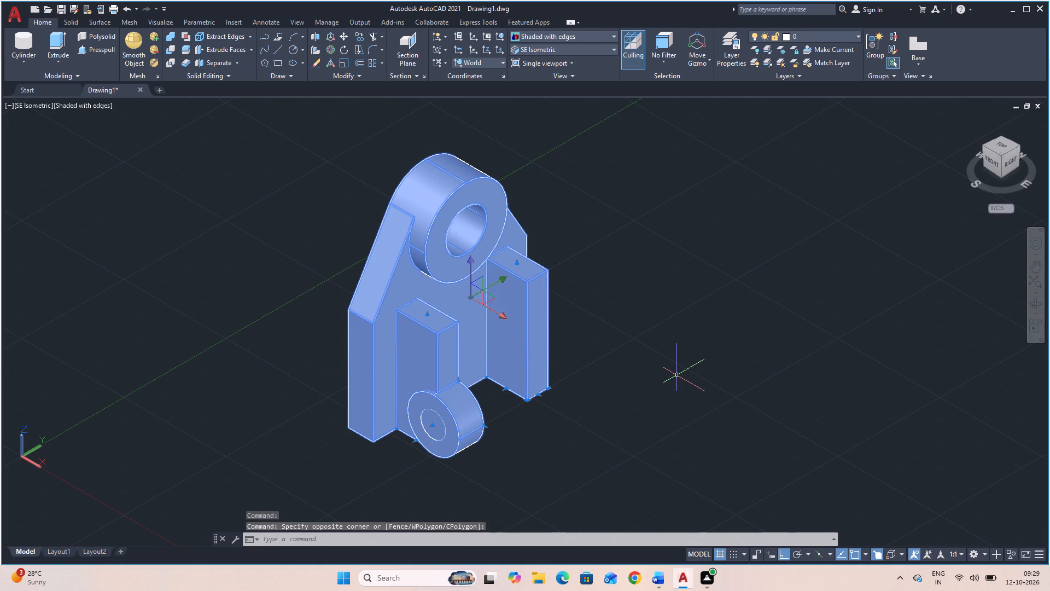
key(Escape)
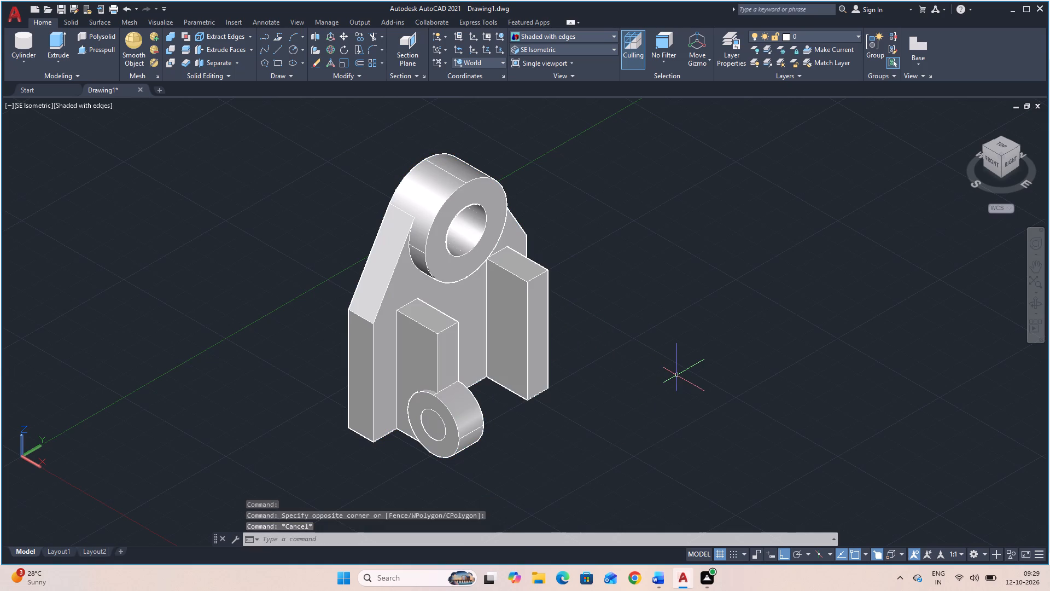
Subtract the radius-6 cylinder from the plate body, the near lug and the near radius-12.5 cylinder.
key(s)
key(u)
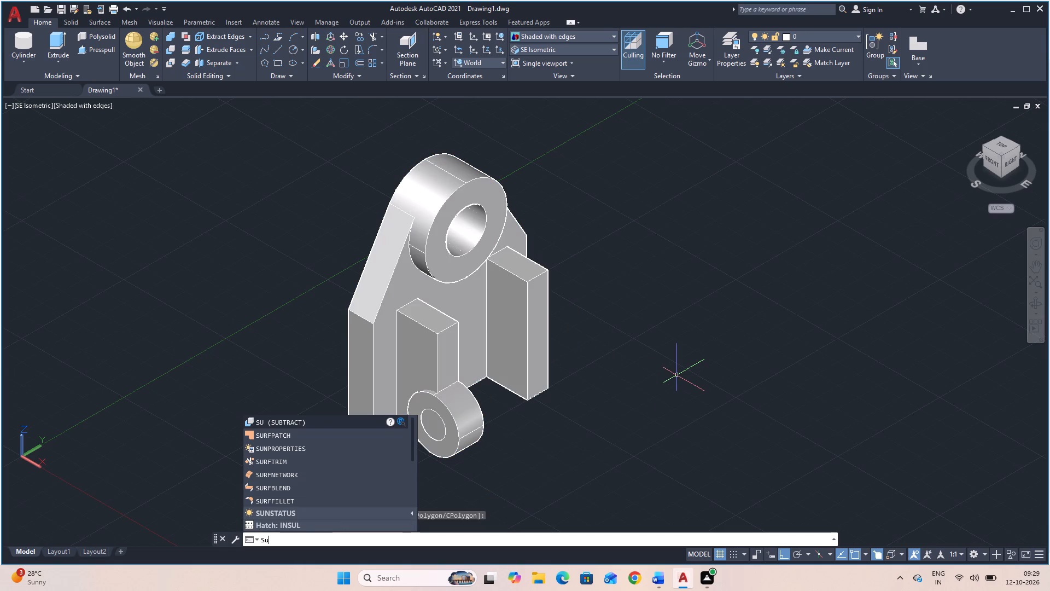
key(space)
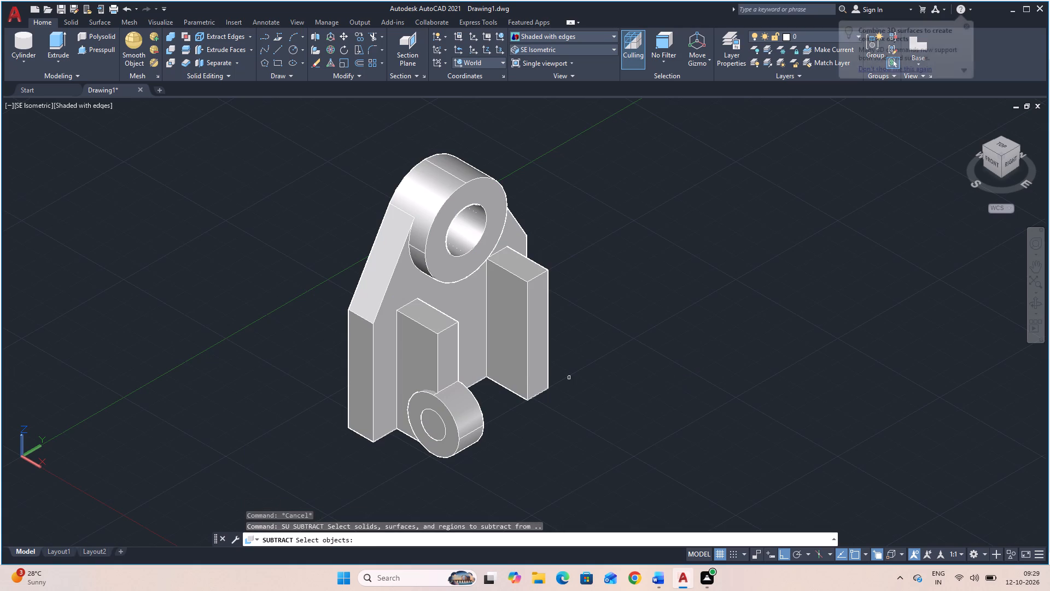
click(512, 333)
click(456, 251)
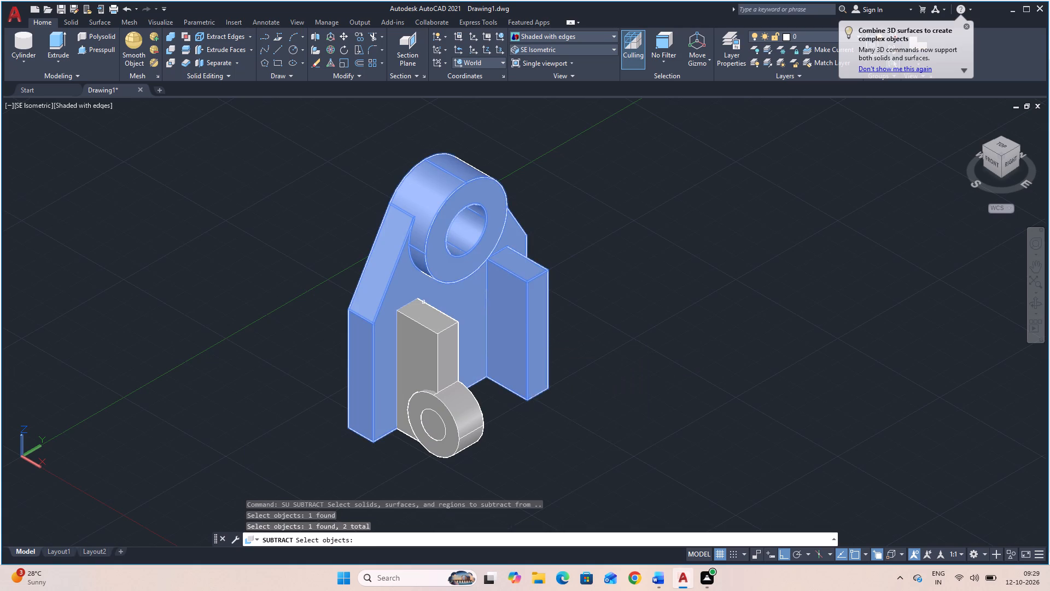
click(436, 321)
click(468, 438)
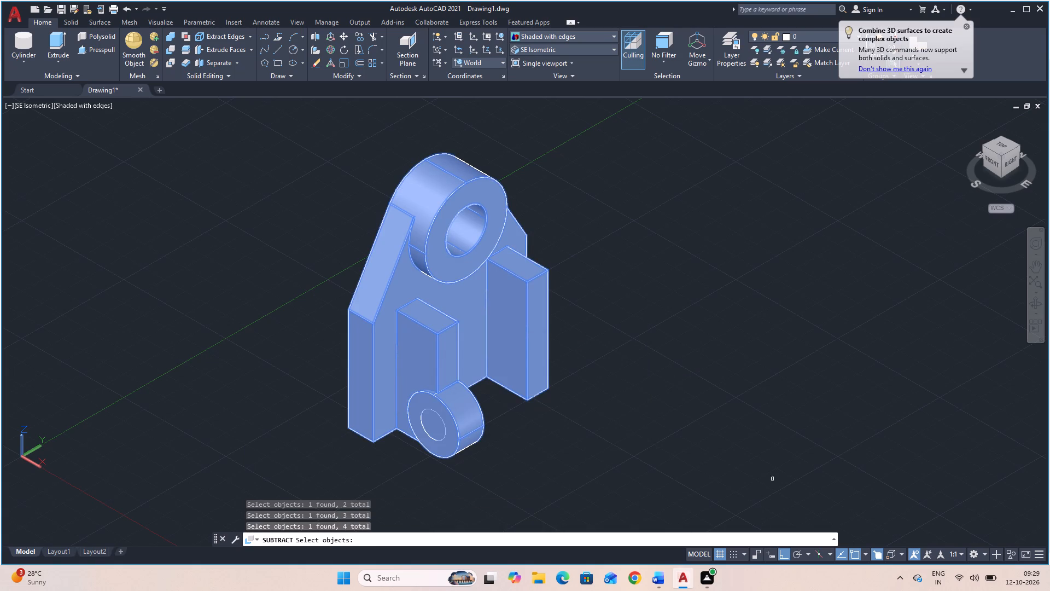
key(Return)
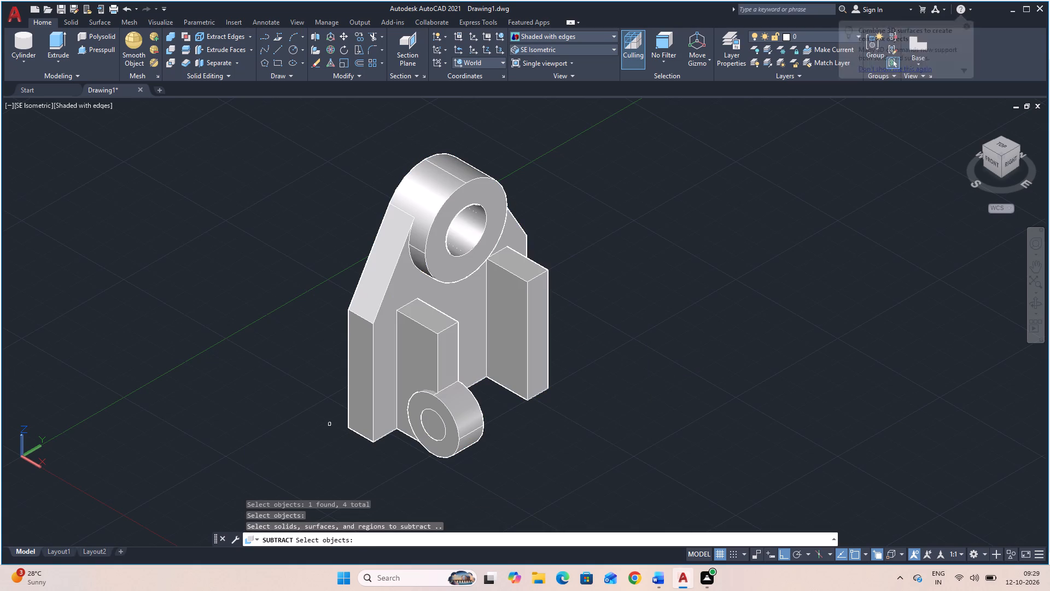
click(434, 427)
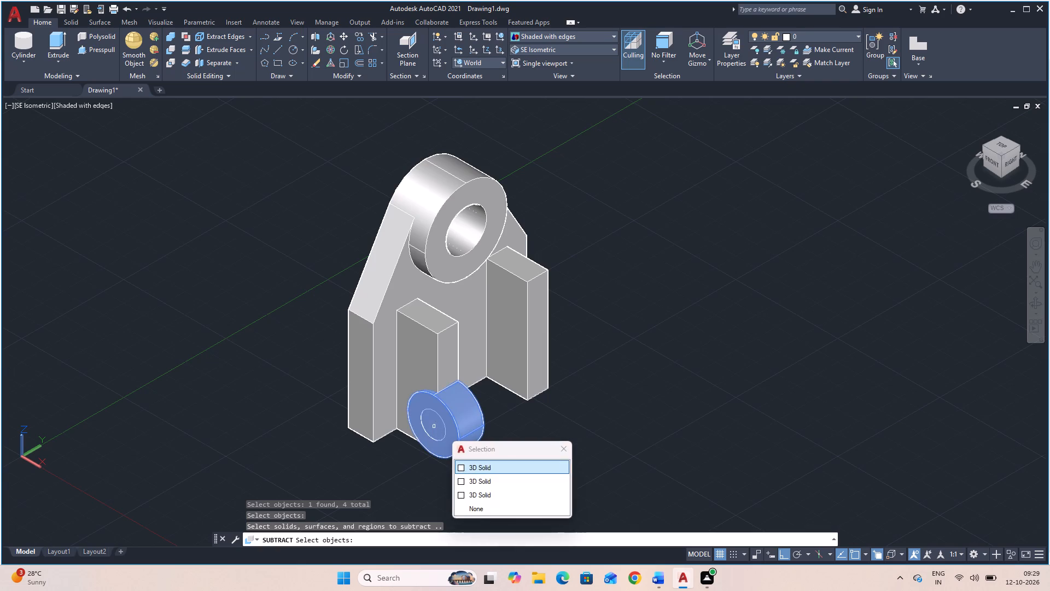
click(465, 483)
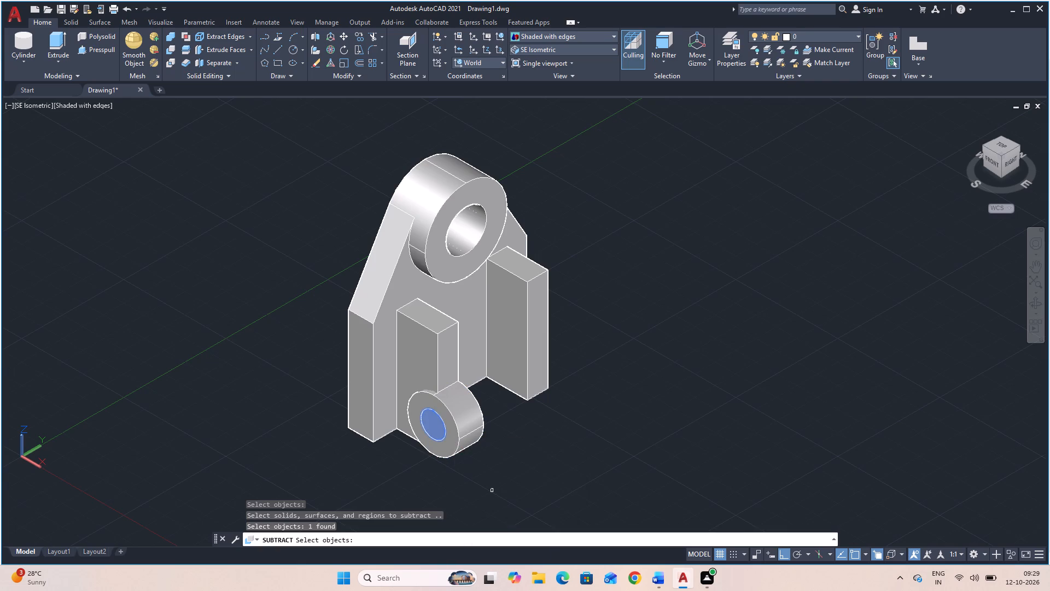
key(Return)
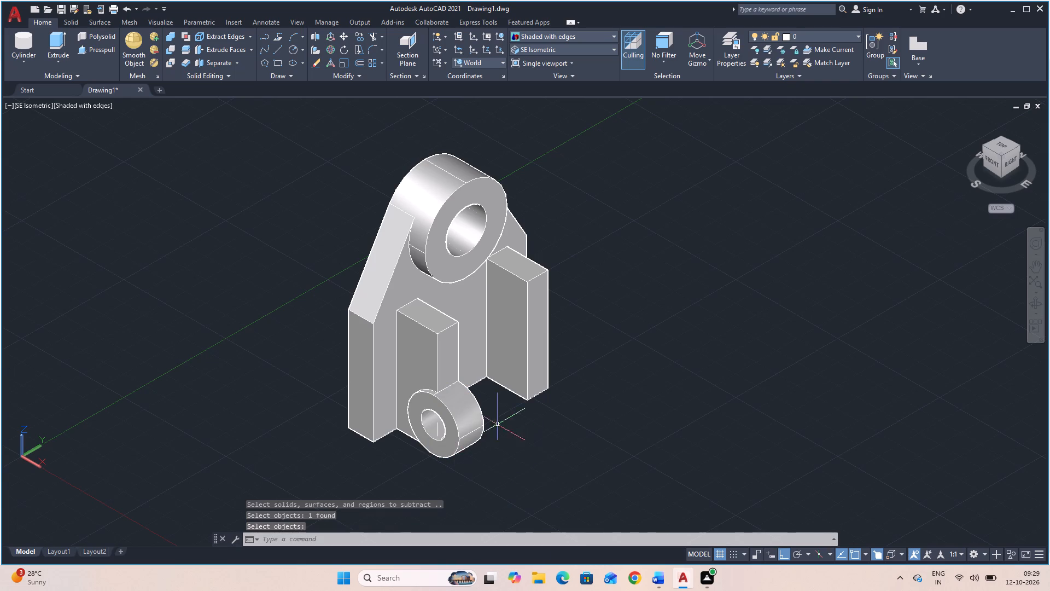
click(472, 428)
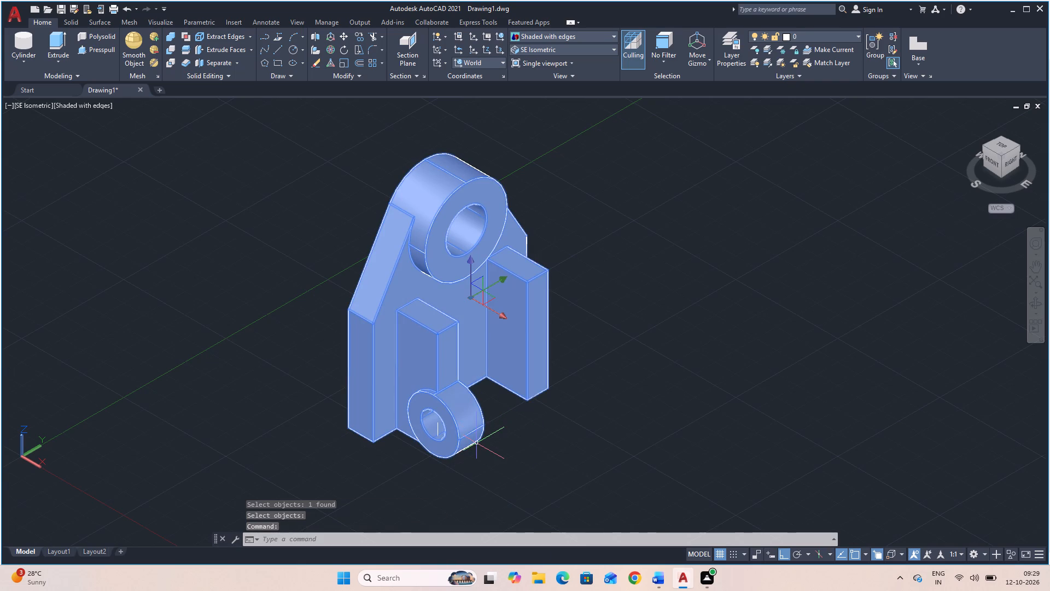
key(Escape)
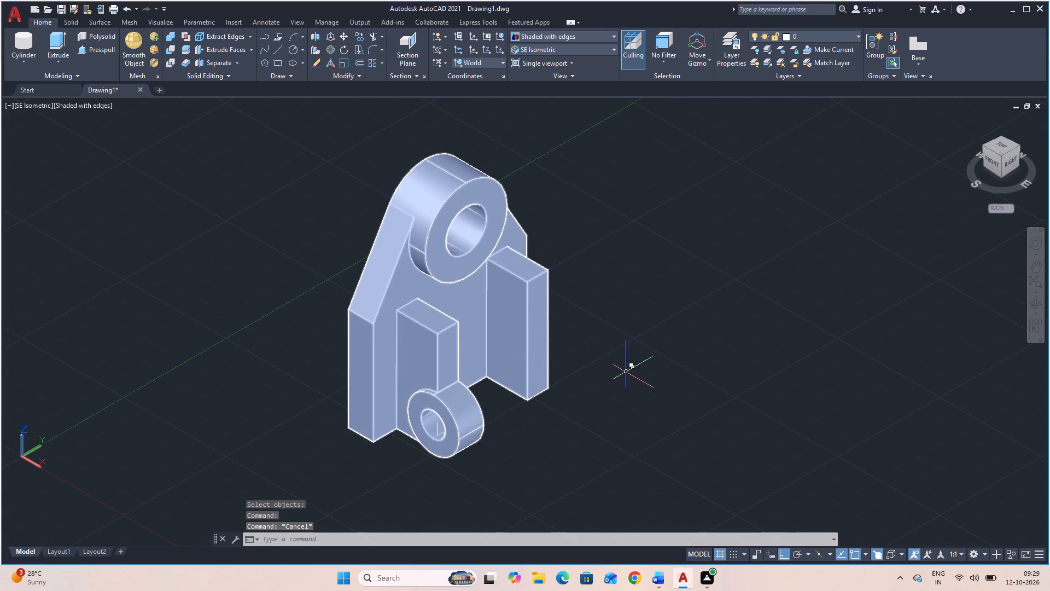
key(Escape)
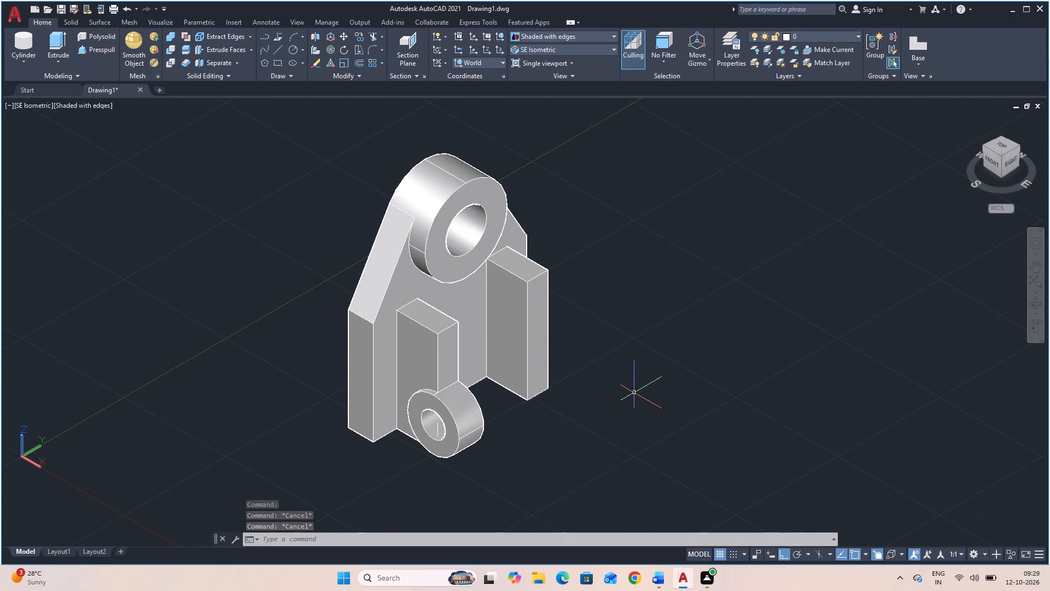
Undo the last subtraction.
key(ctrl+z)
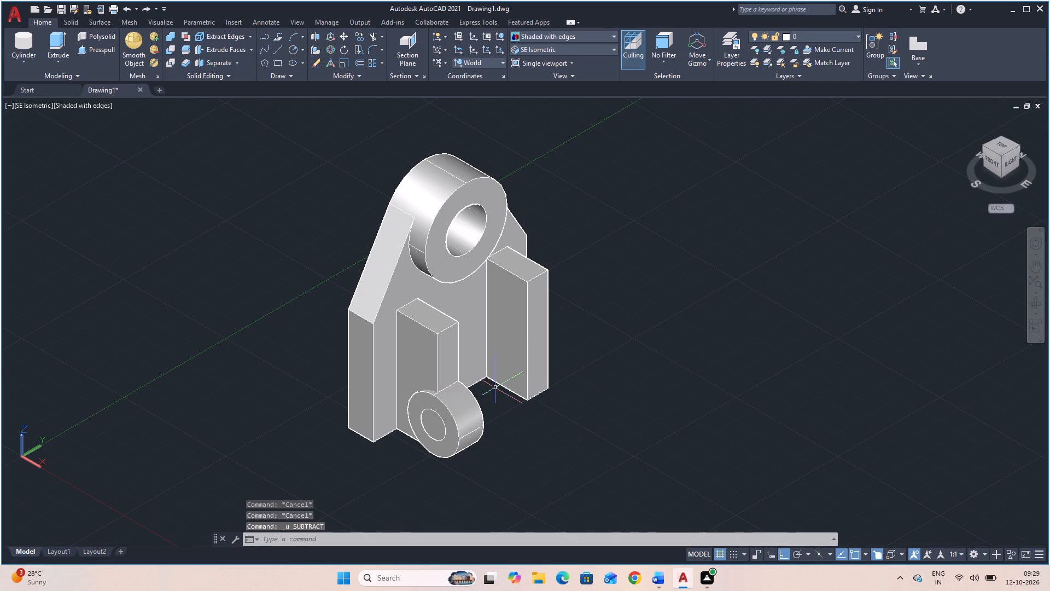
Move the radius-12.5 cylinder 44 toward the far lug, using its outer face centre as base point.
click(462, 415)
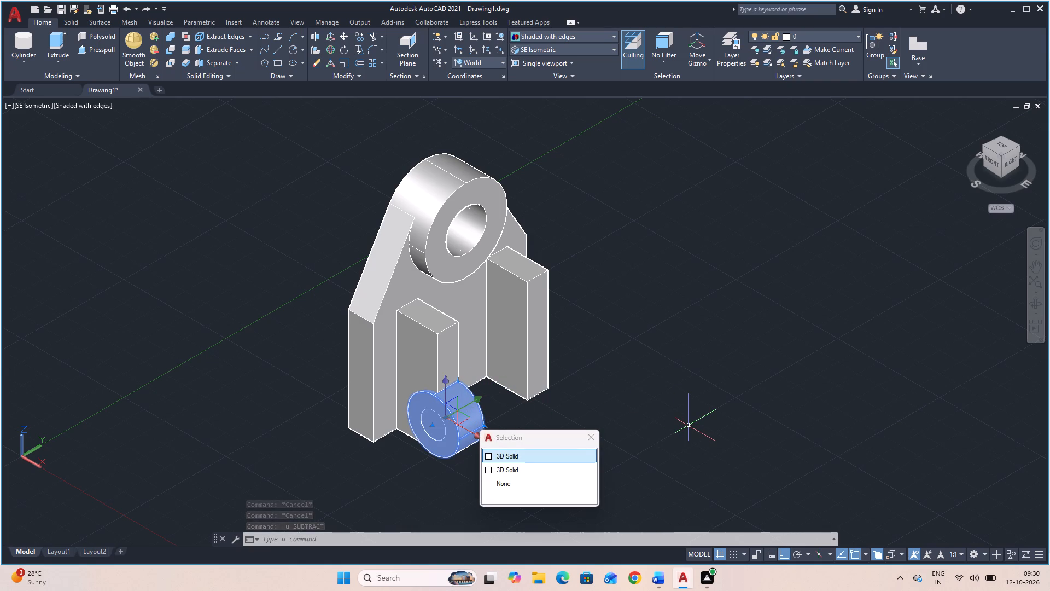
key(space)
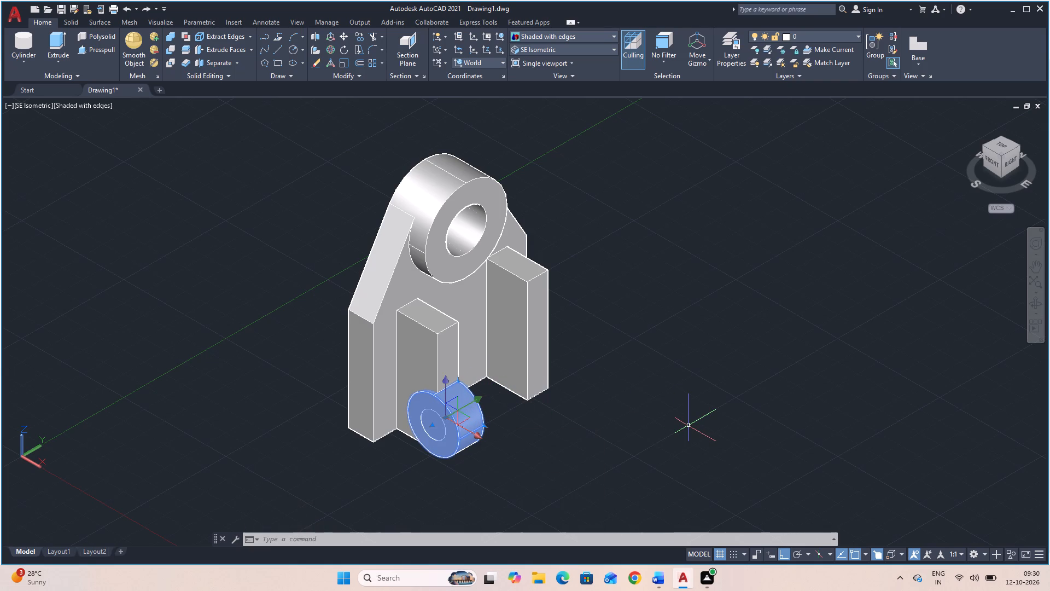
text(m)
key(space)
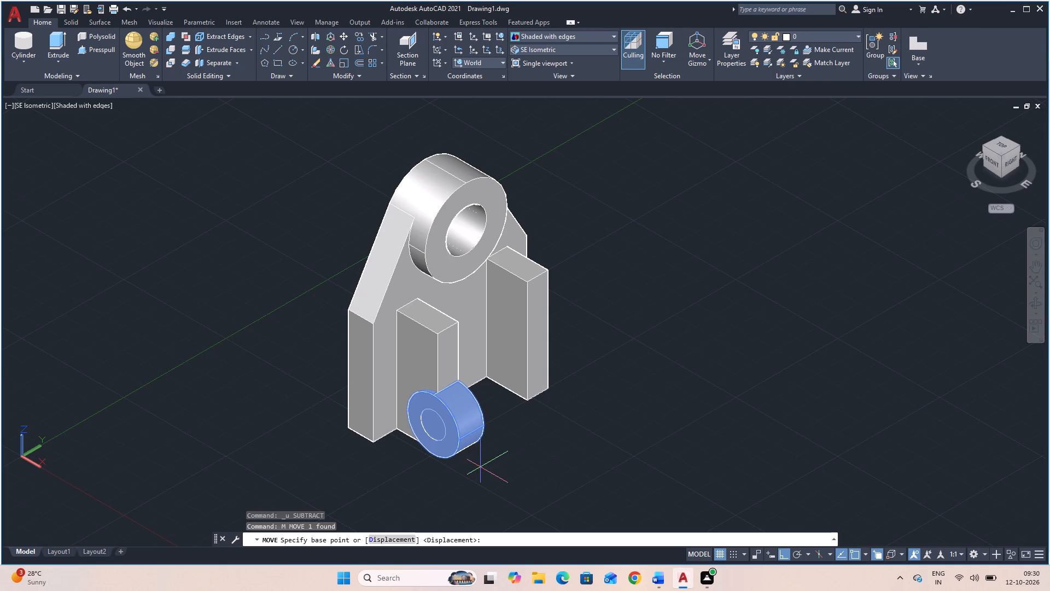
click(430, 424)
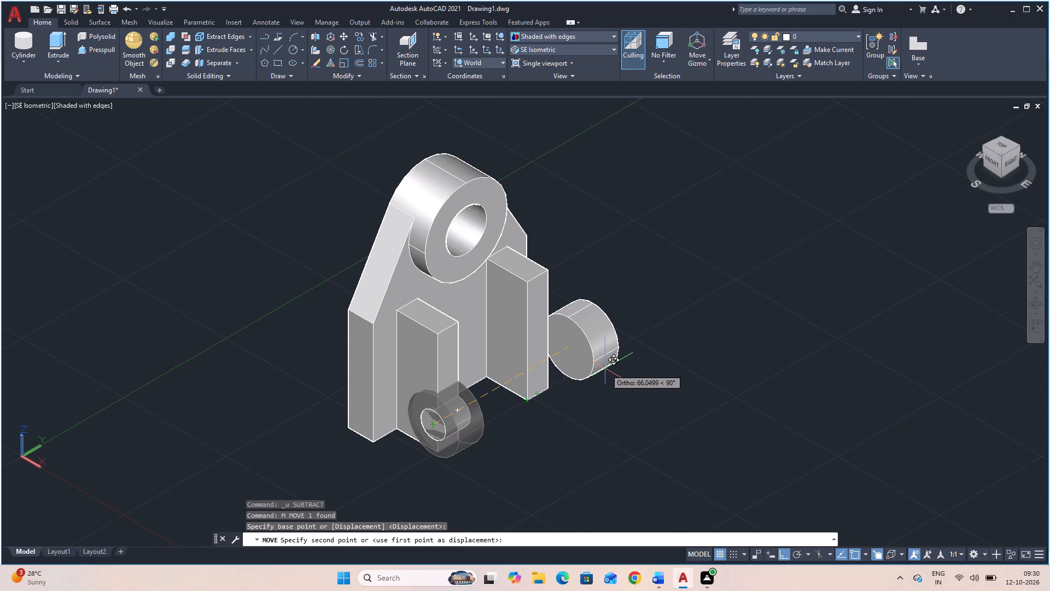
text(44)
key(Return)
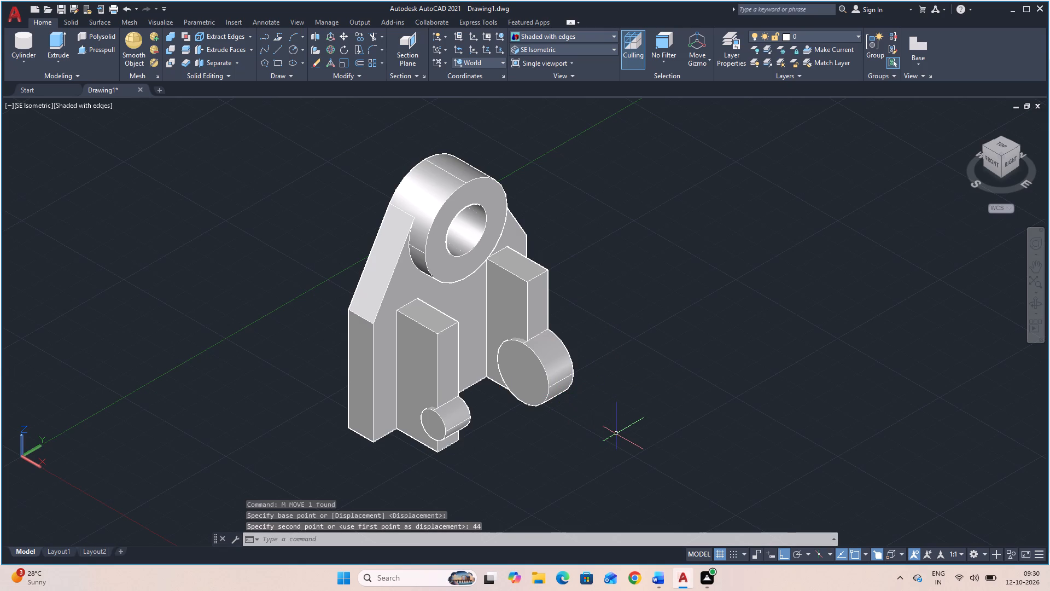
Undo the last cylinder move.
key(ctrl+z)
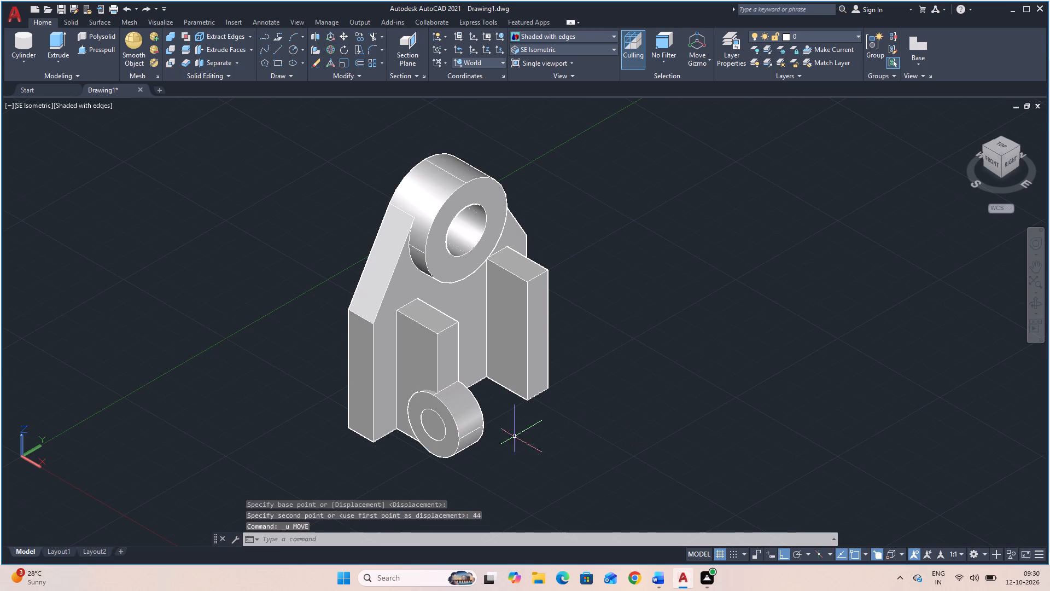
Copy the radius-12.5 and radius-6 cylinders together 44 toward the far lug, from their outer face centre.
click(471, 426)
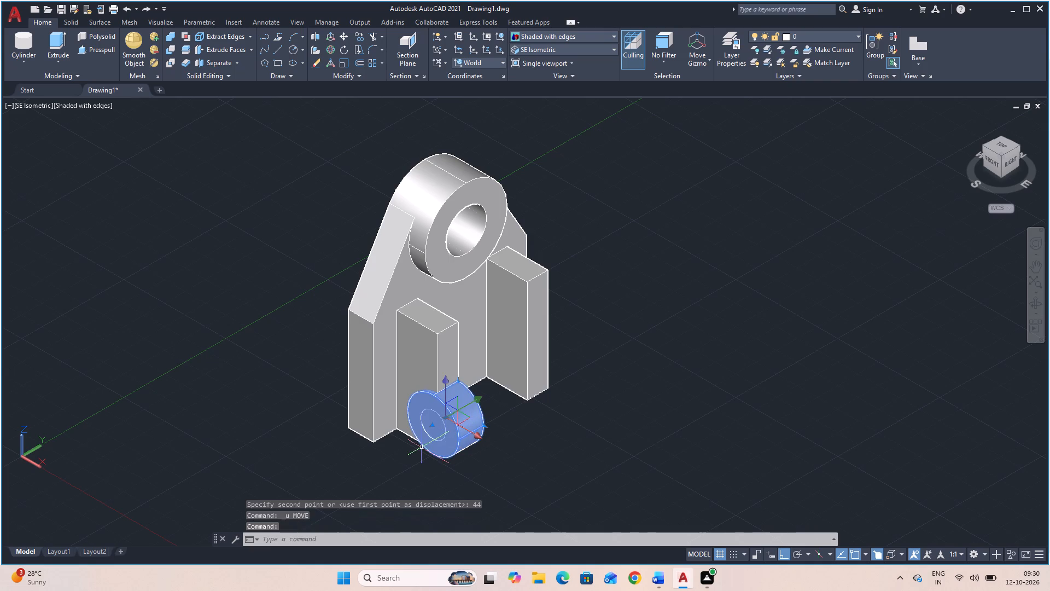
click(437, 431)
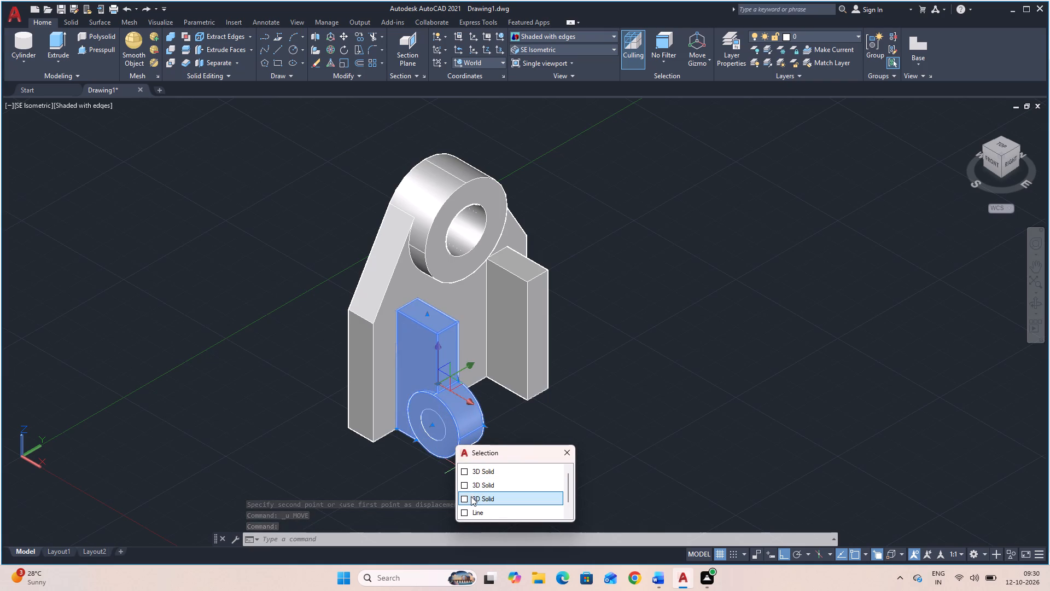
click(476, 470)
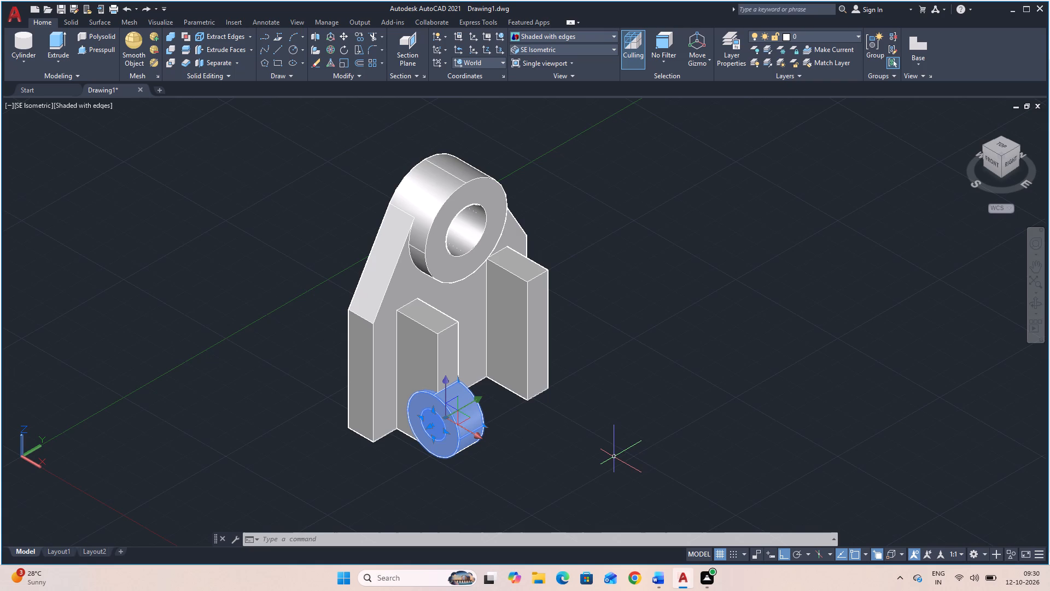
text(co)
key(space)
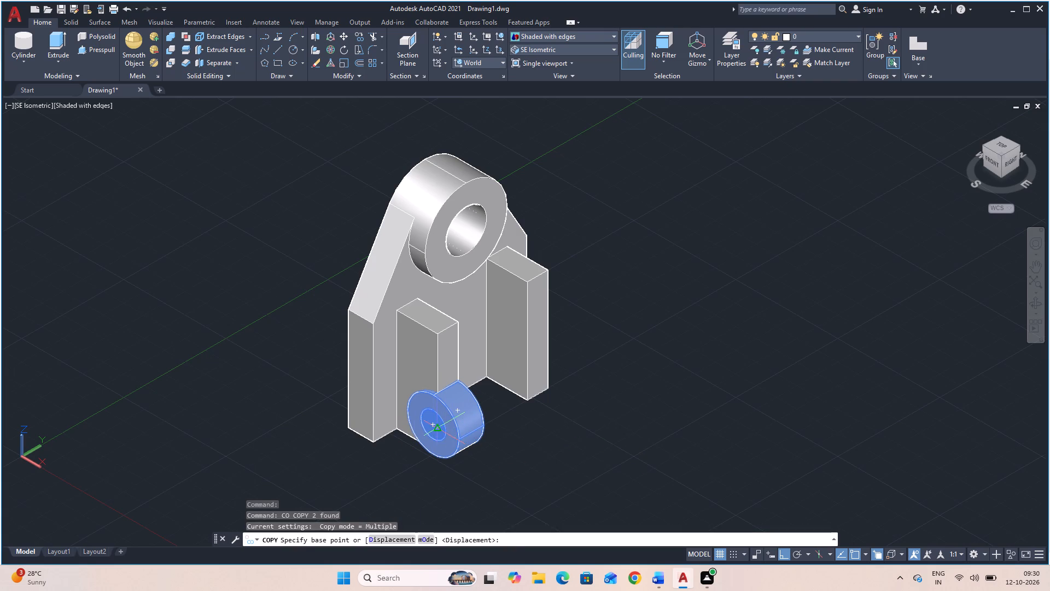
click(434, 423)
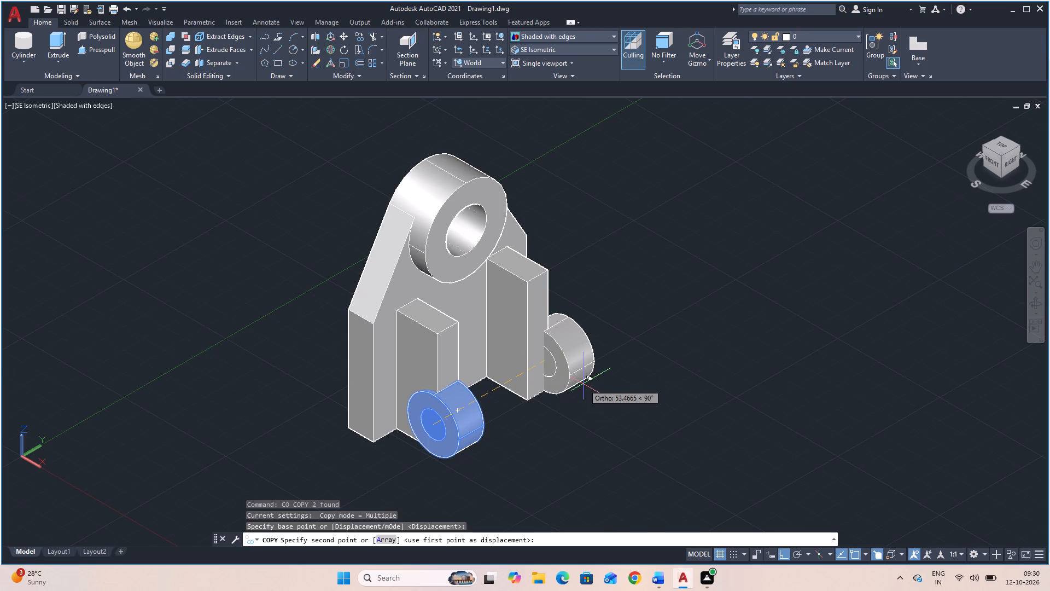
text(44)
key(Return)
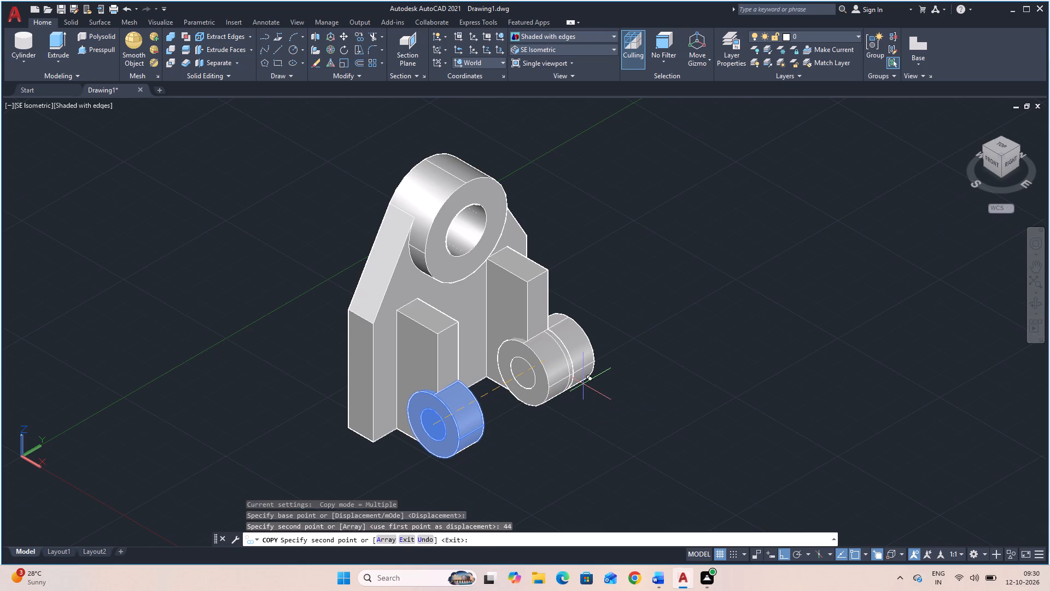
key(Escape)
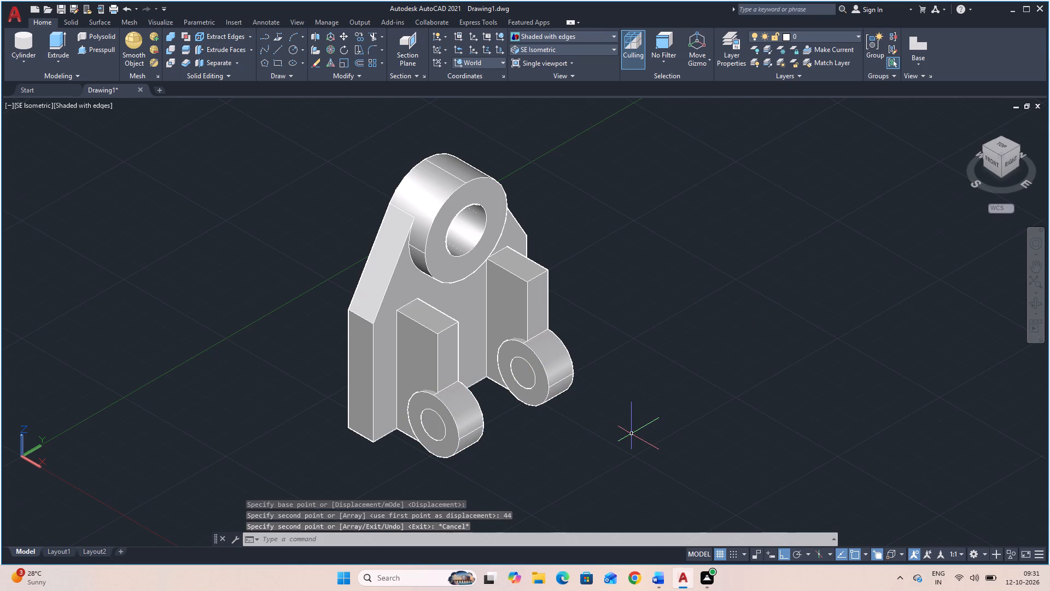
Move the two copied cylinders at the far lug 2 farther away from the near lug, from their face centre.
click(550, 359)
key(Escape)
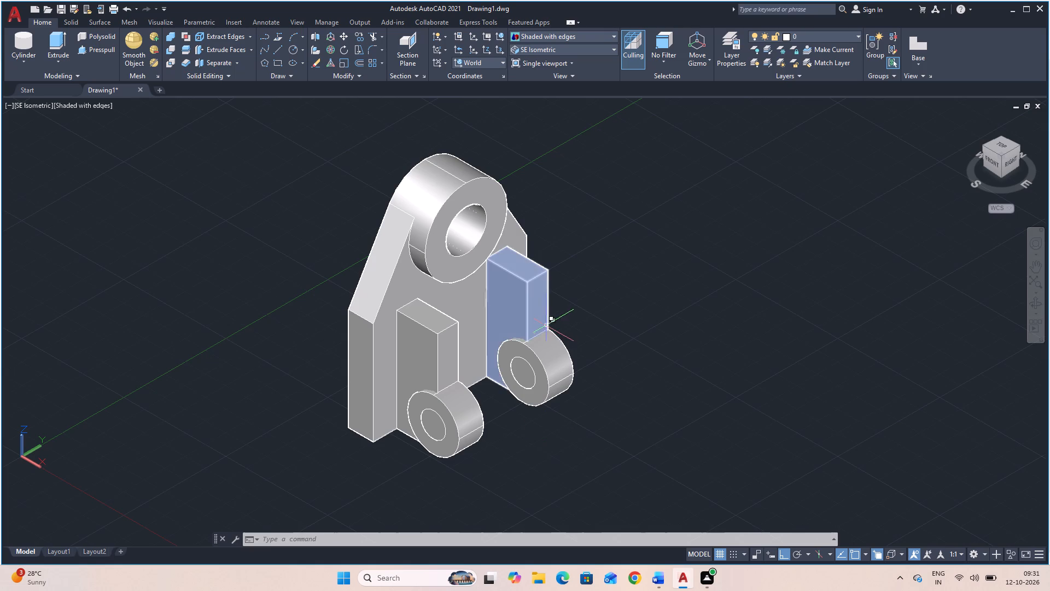
click(549, 349)
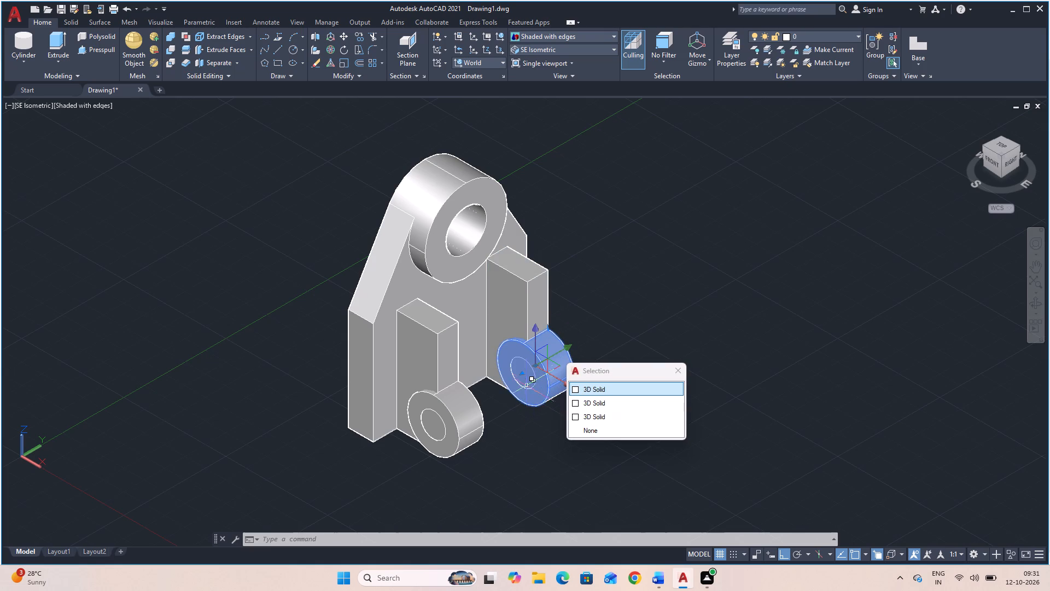
click(526, 381)
click(527, 380)
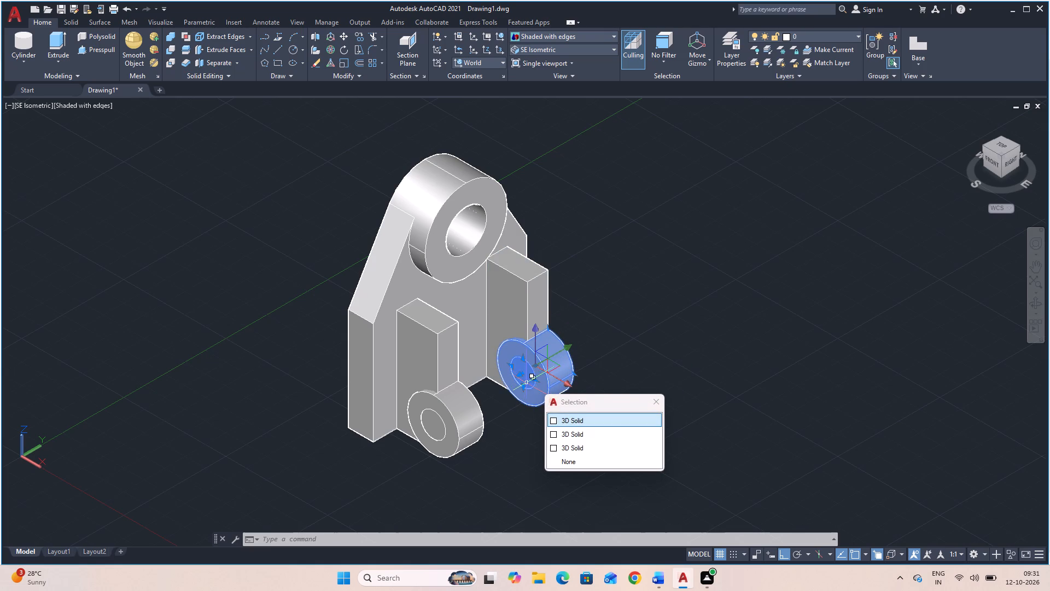
click(641, 419)
text(m)
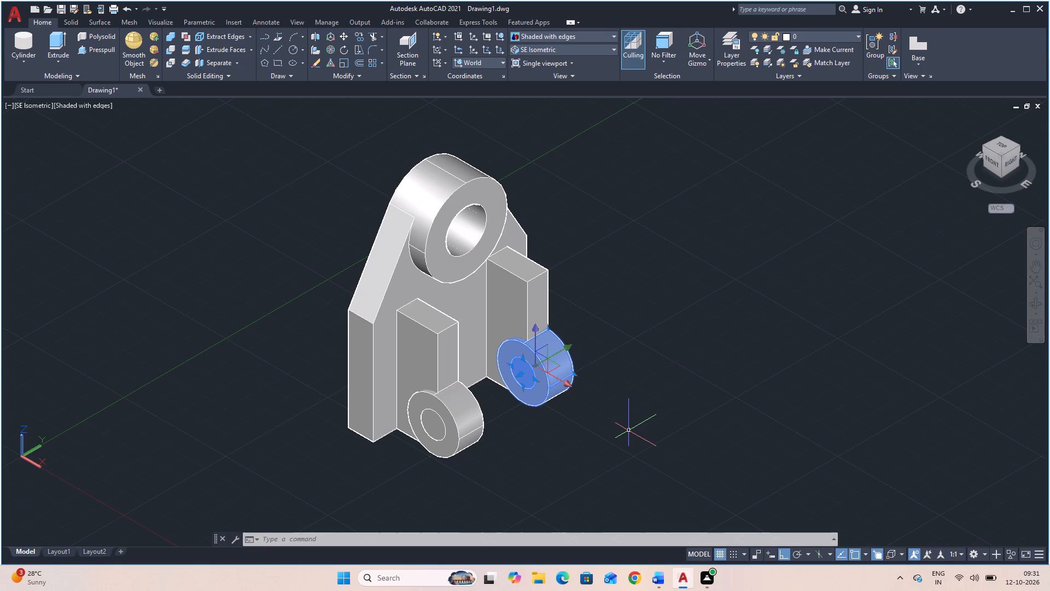
key(space)
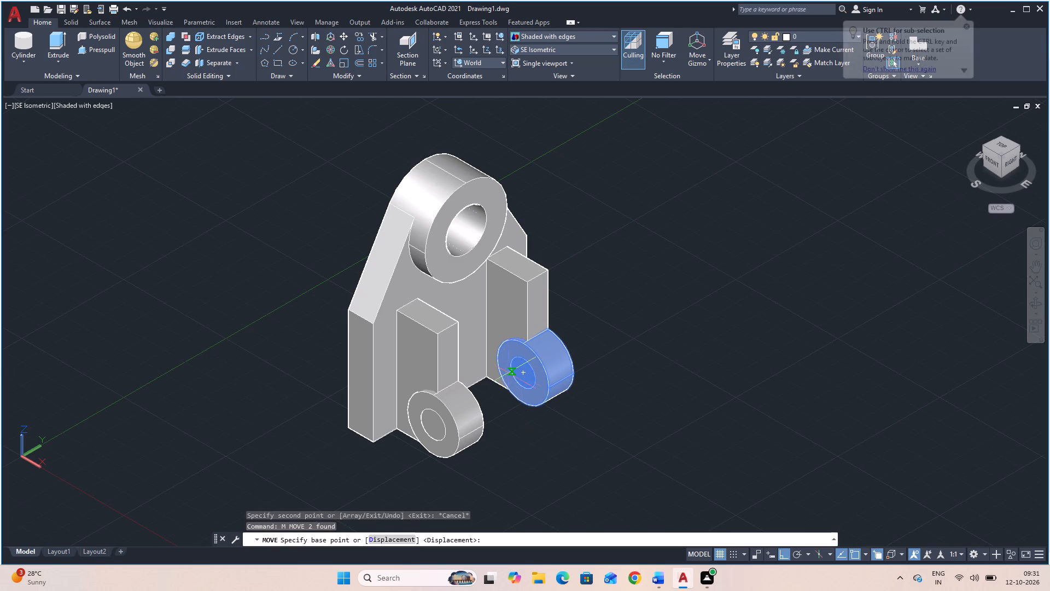
click(525, 376)
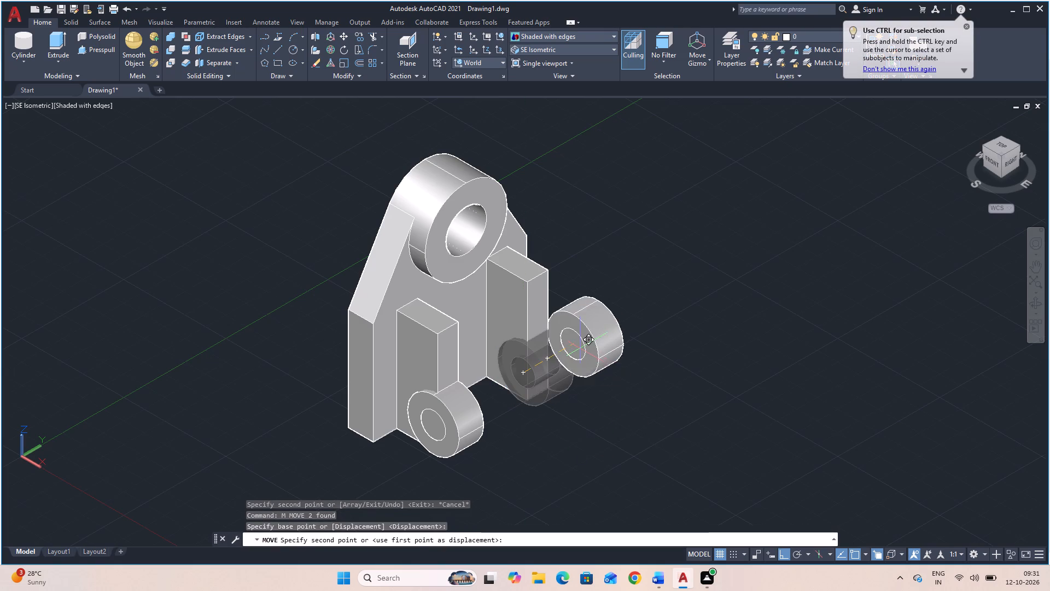
key(2)
key(Return)
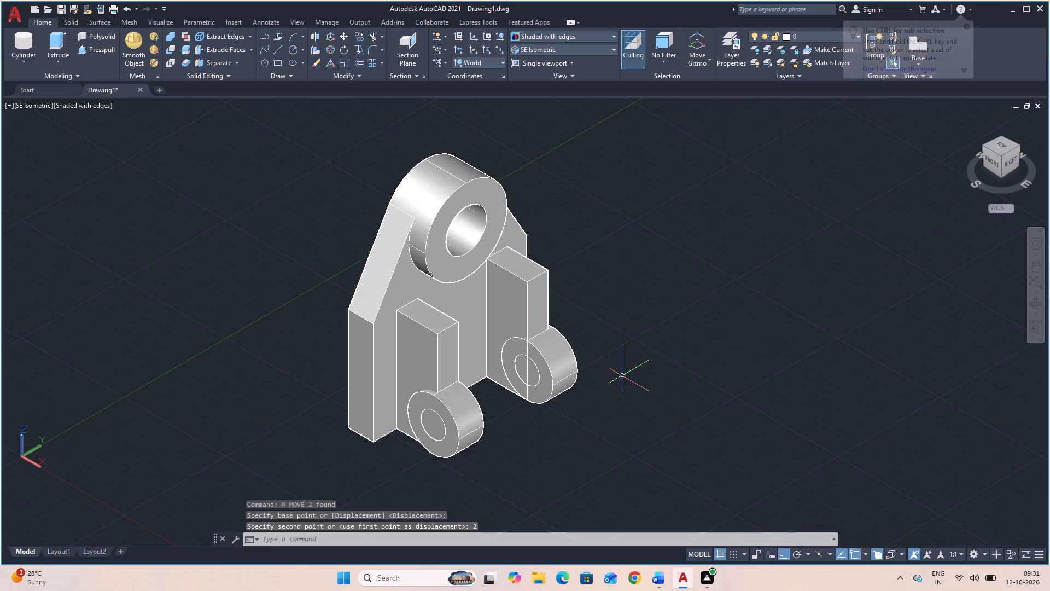
key(Escape)
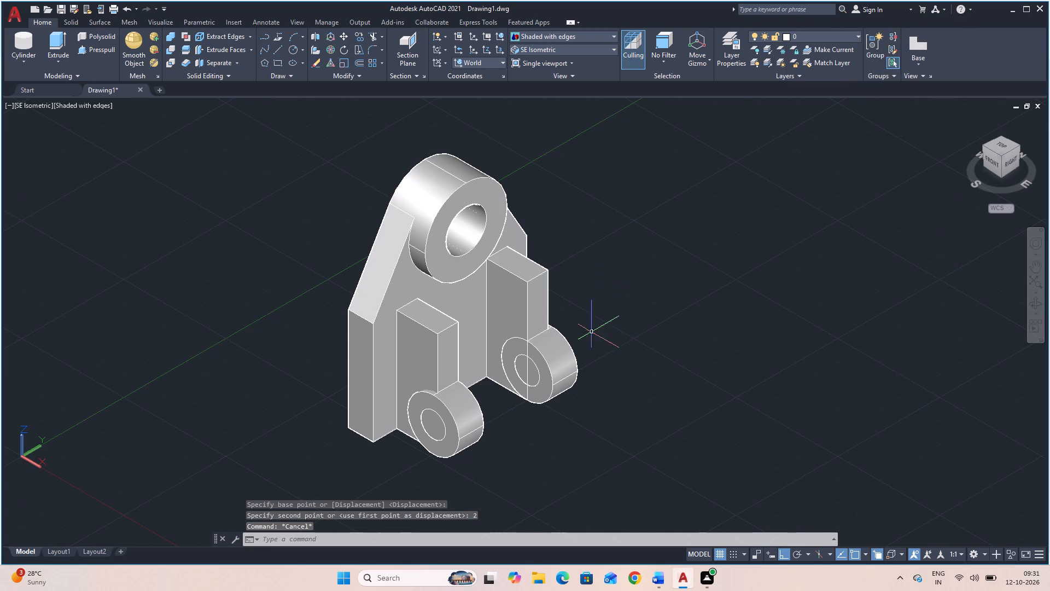
Draw a line from a tangent point on the far lug's round end to that lug's top corner at the plate.
key(l)
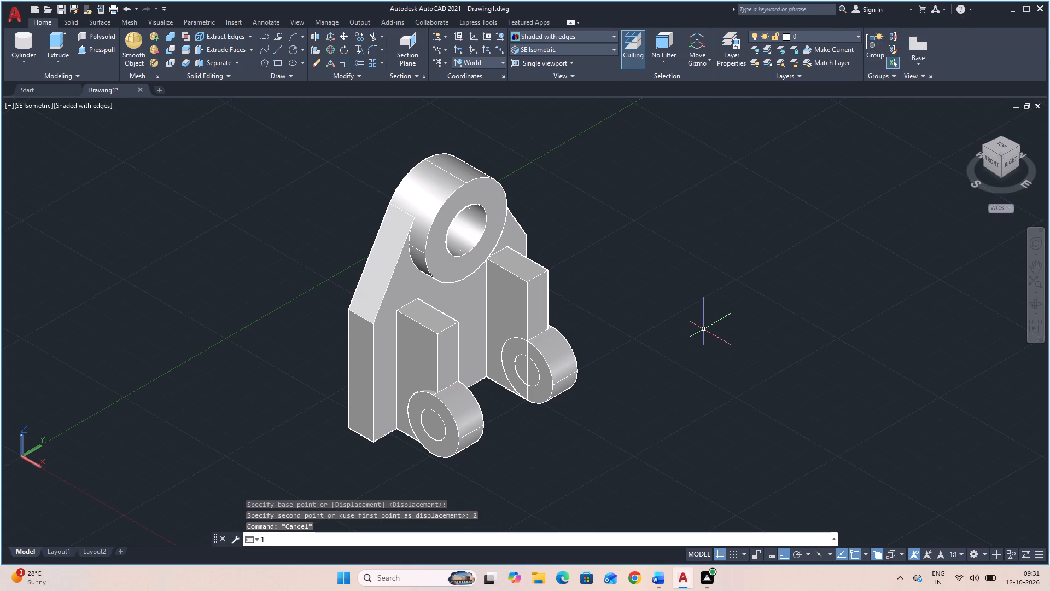
key(space)
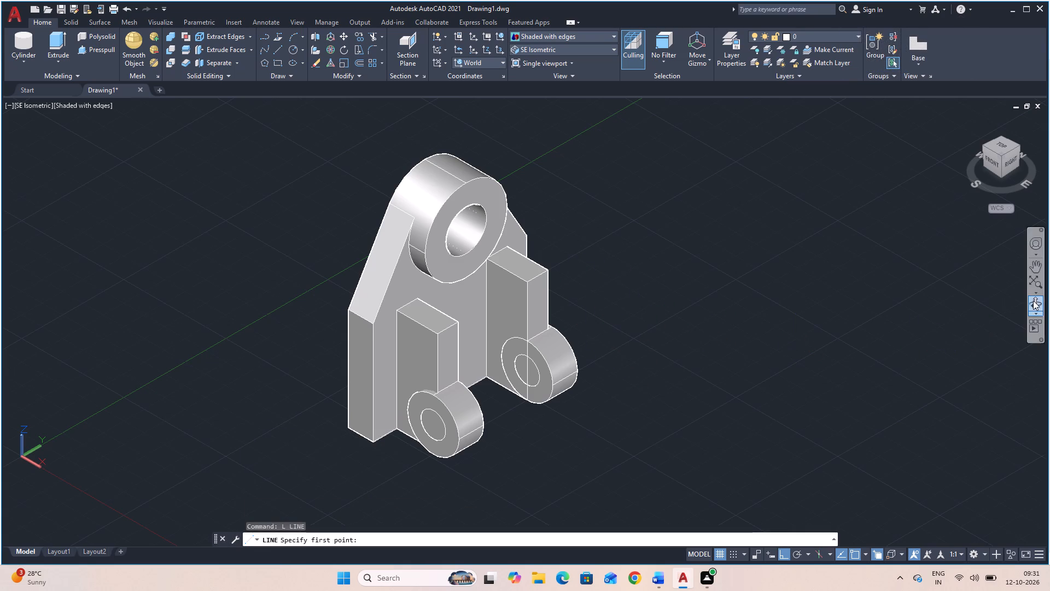
click(1033, 300)
drag(710, 370, 686, 356)
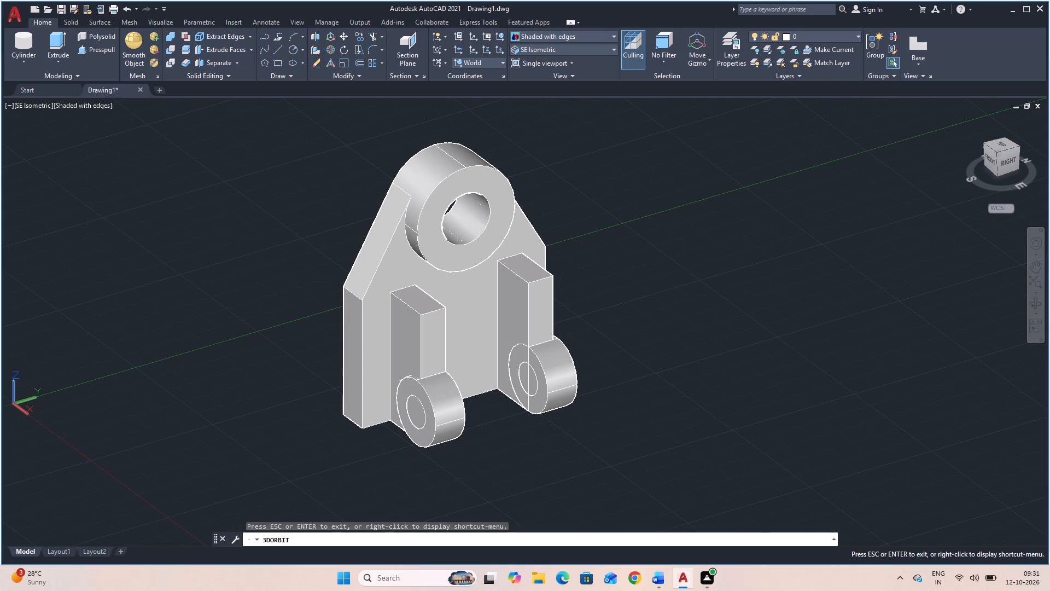
key(Escape)
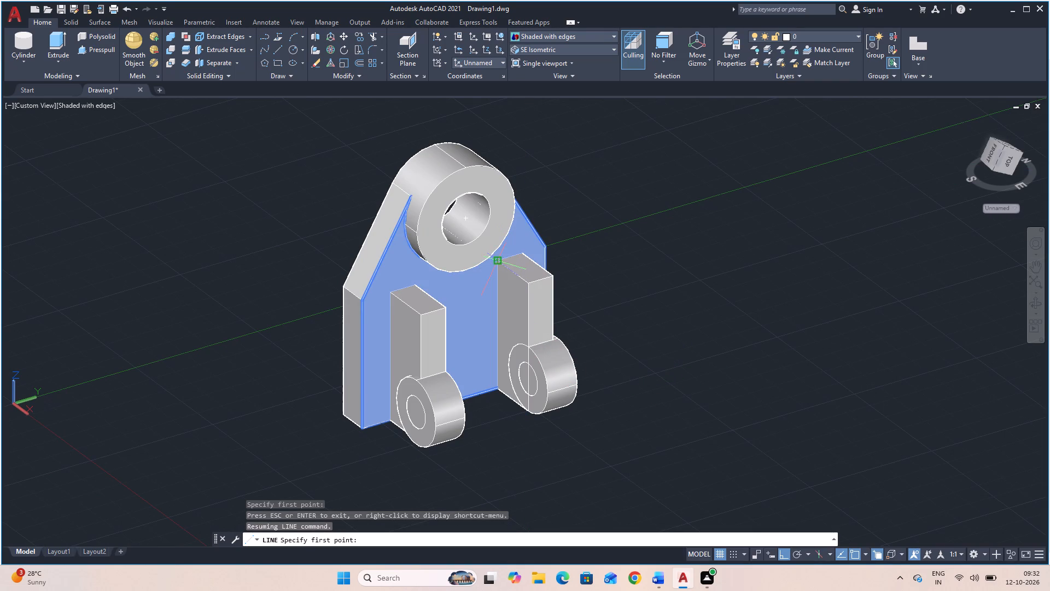
shift+right_click(725, 449)
click(749, 346)
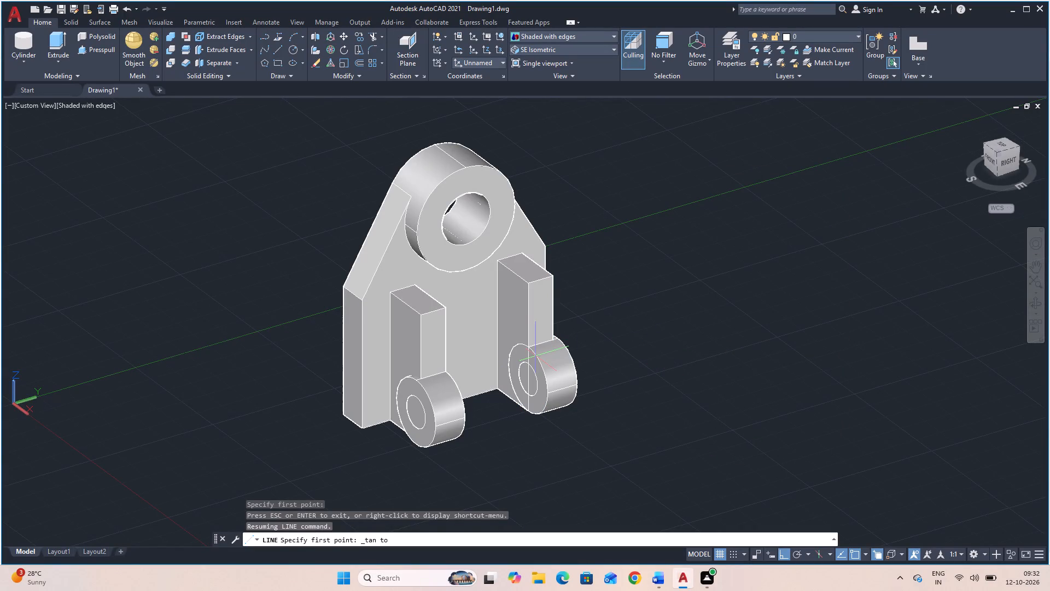
scroll(535, 351, up, 1)
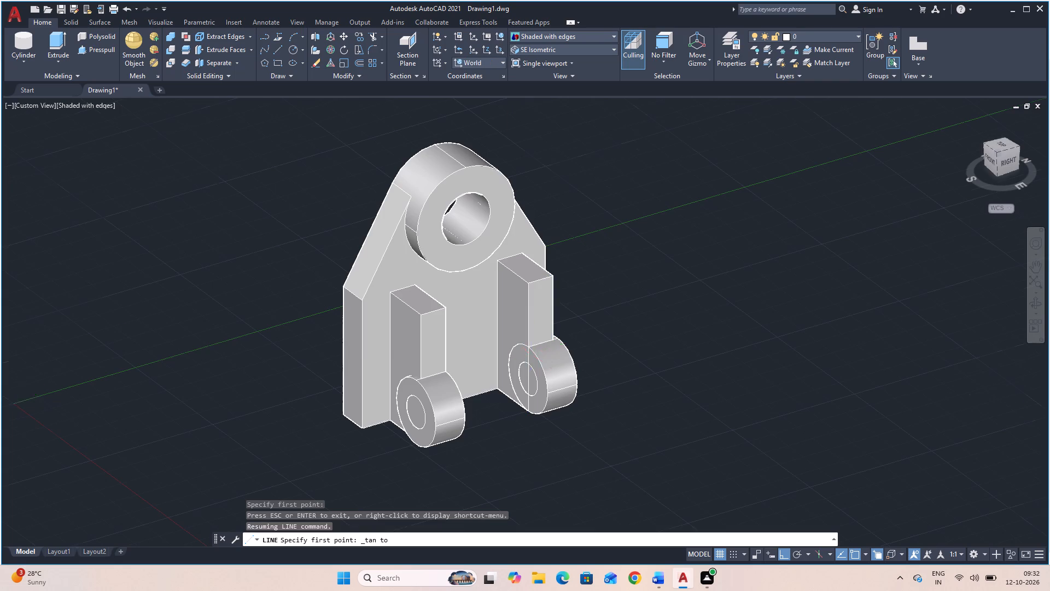
scroll(542, 351, up, 1)
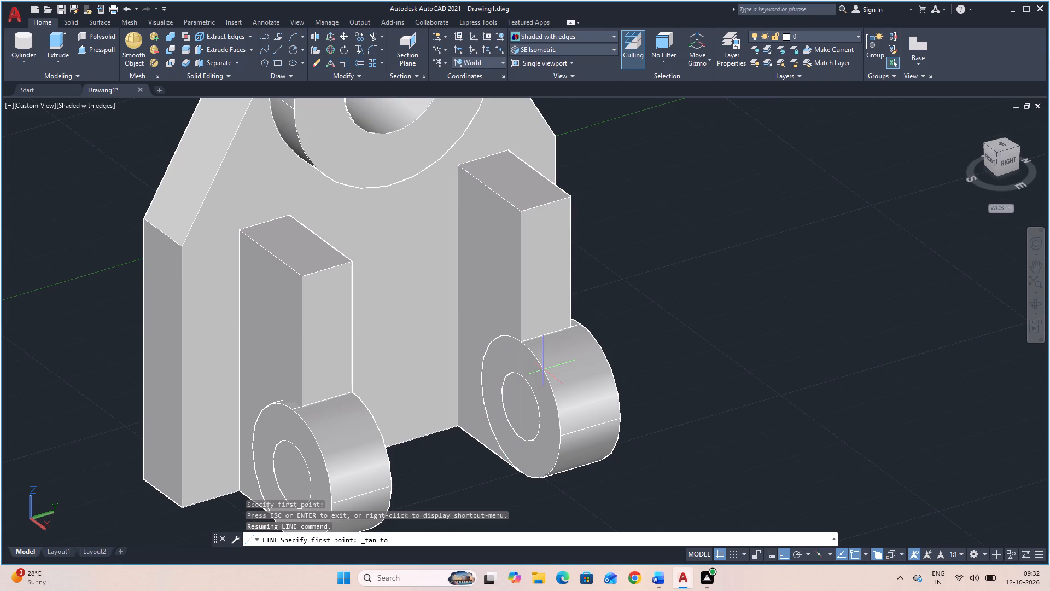
scroll(546, 369, up, 4)
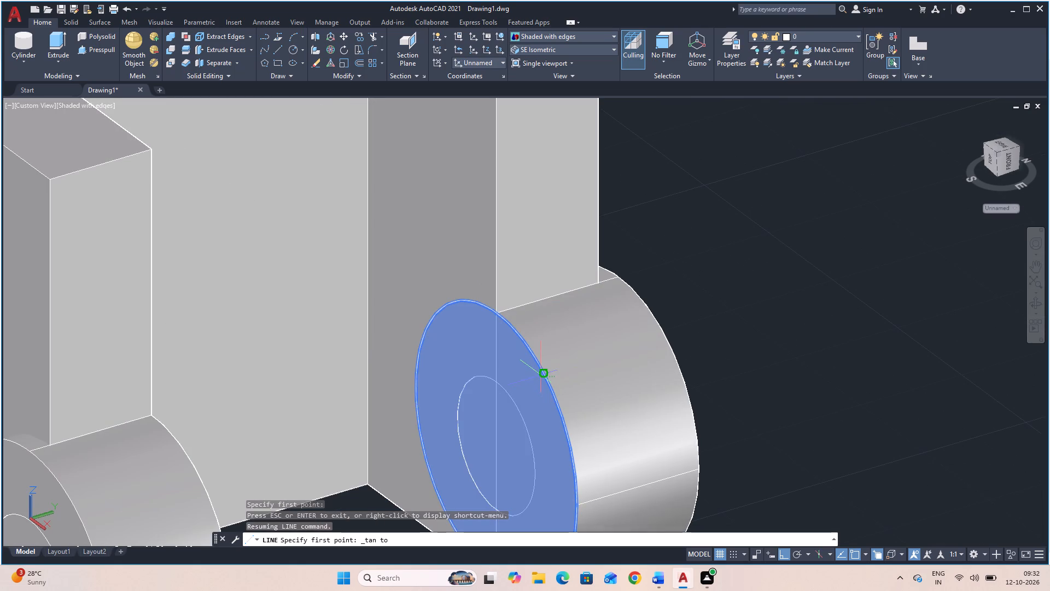
click(541, 375)
scroll(506, 275, down, 2)
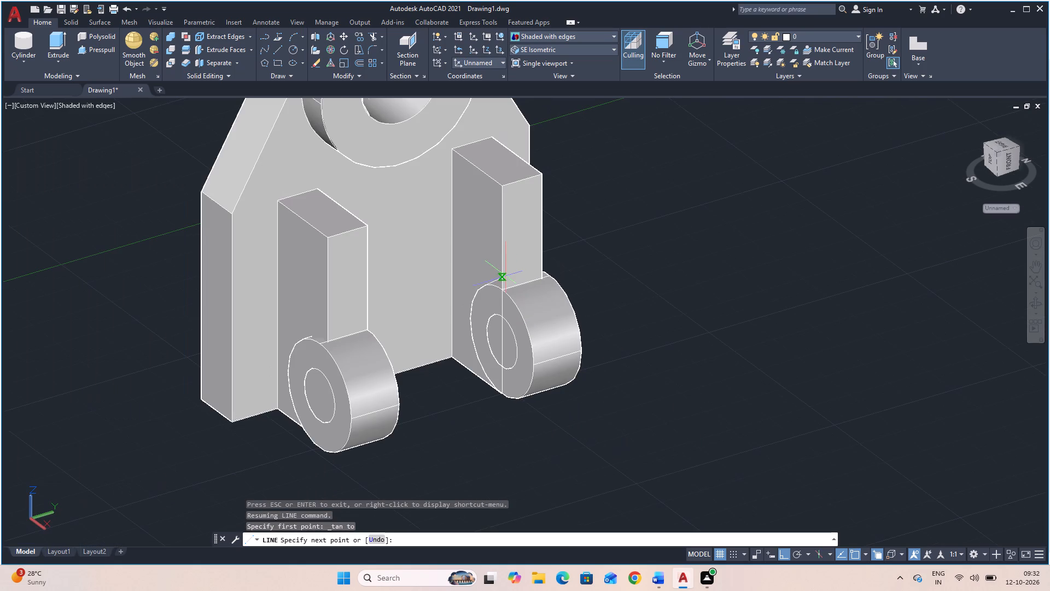
click(451, 152)
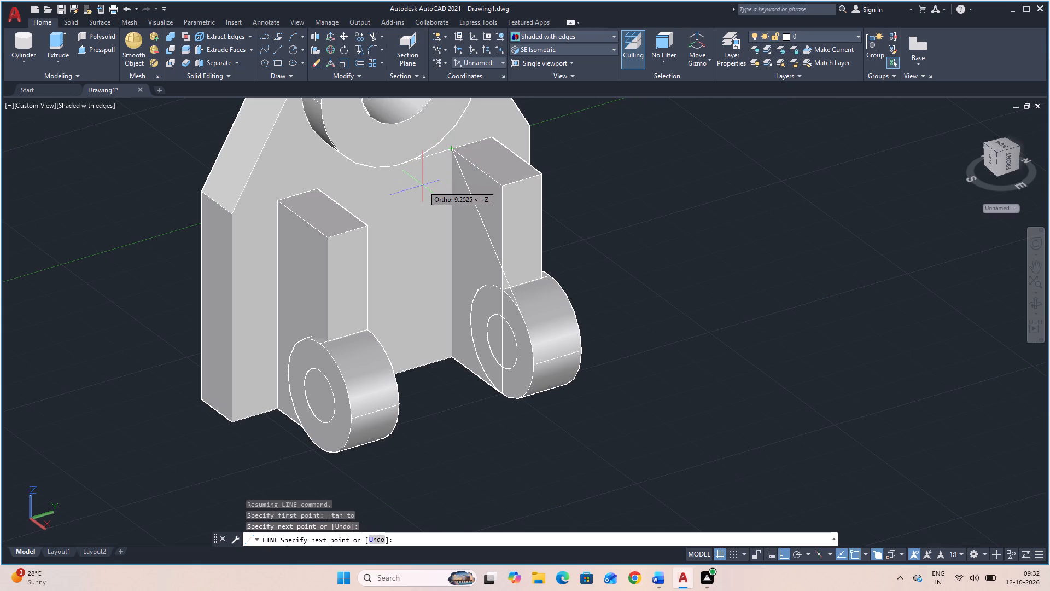
key(Escape)
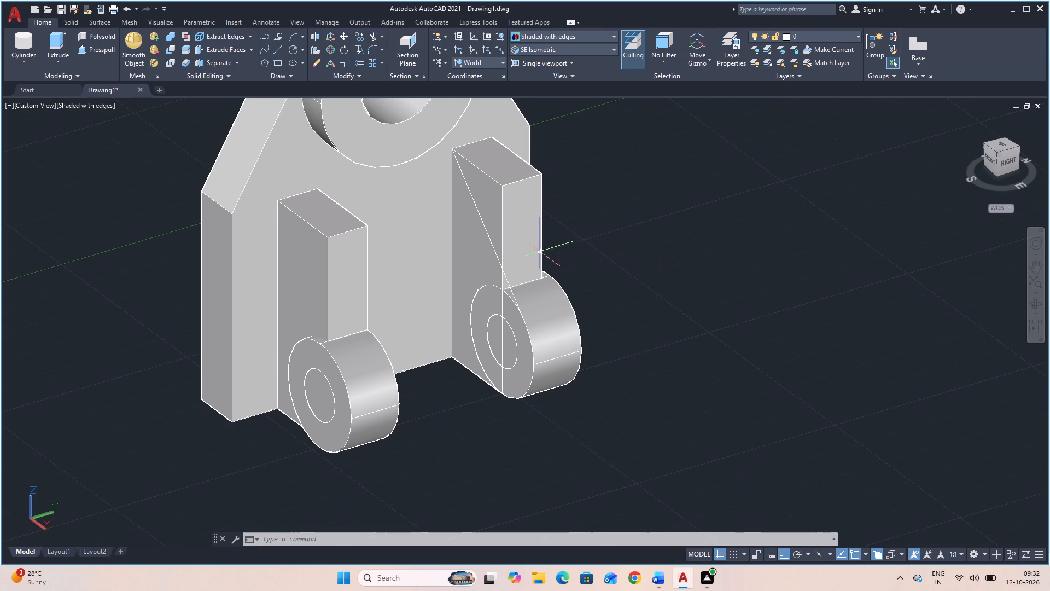
Presspull the far lug's front face outward to the lower endpoint of the tangent line.
click(106, 48)
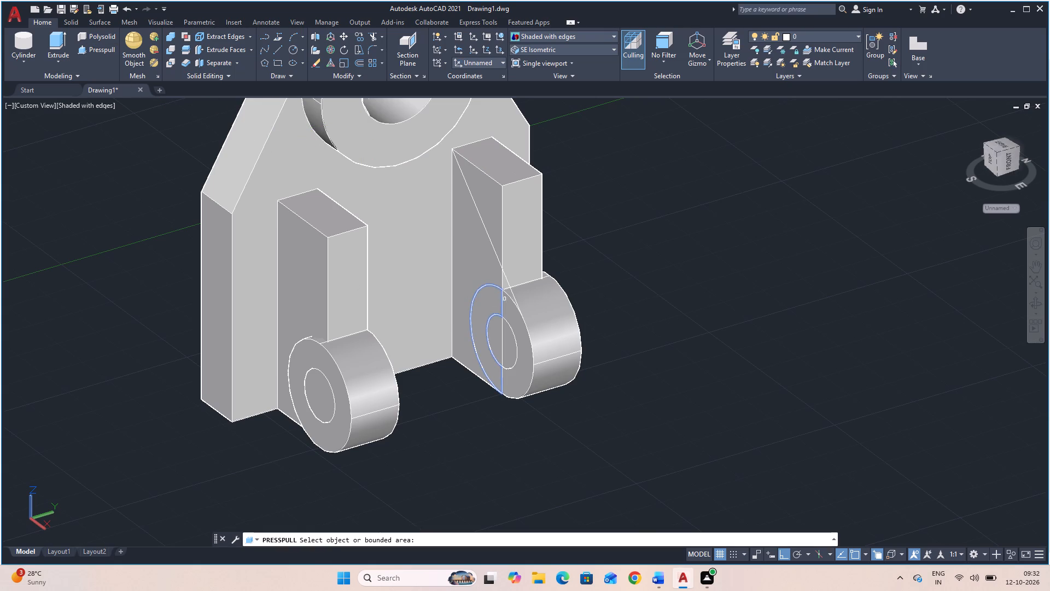
click(523, 269)
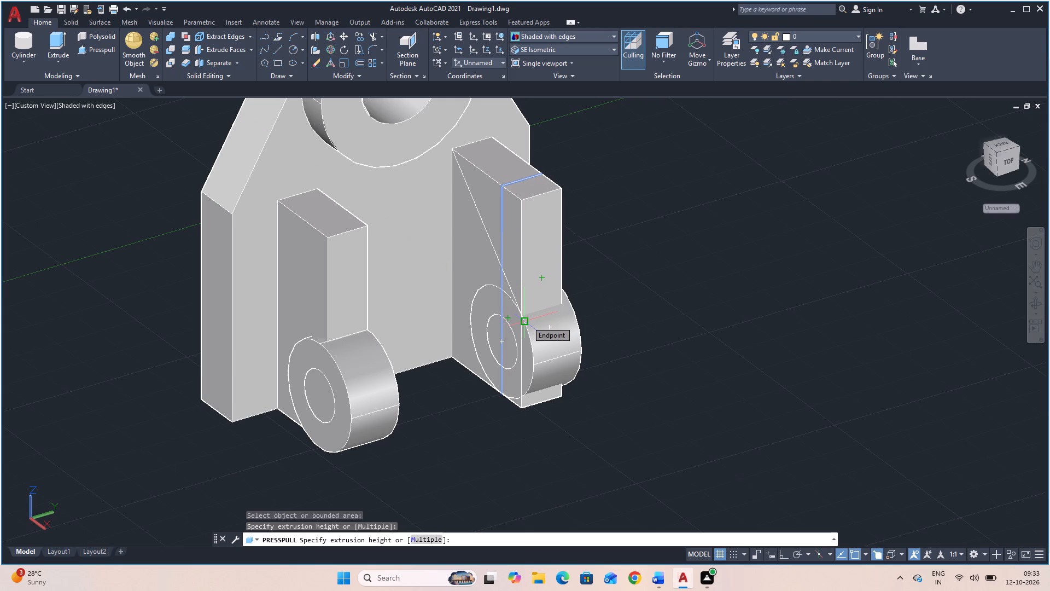
click(527, 321)
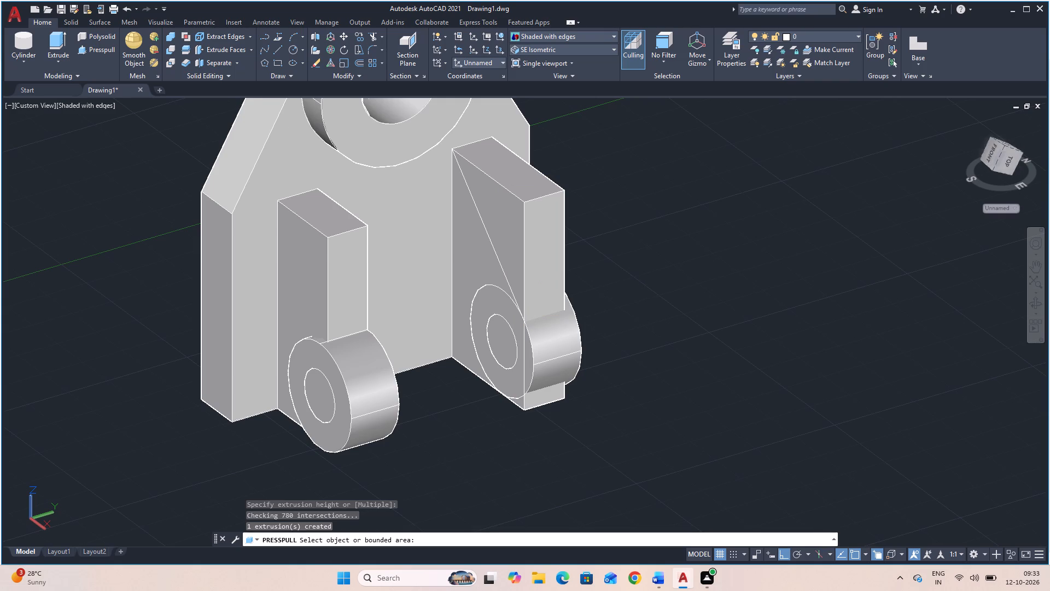
Presspull away the far lug's waste material above the sloping line and at the corner below its round end.
click(96, 49)
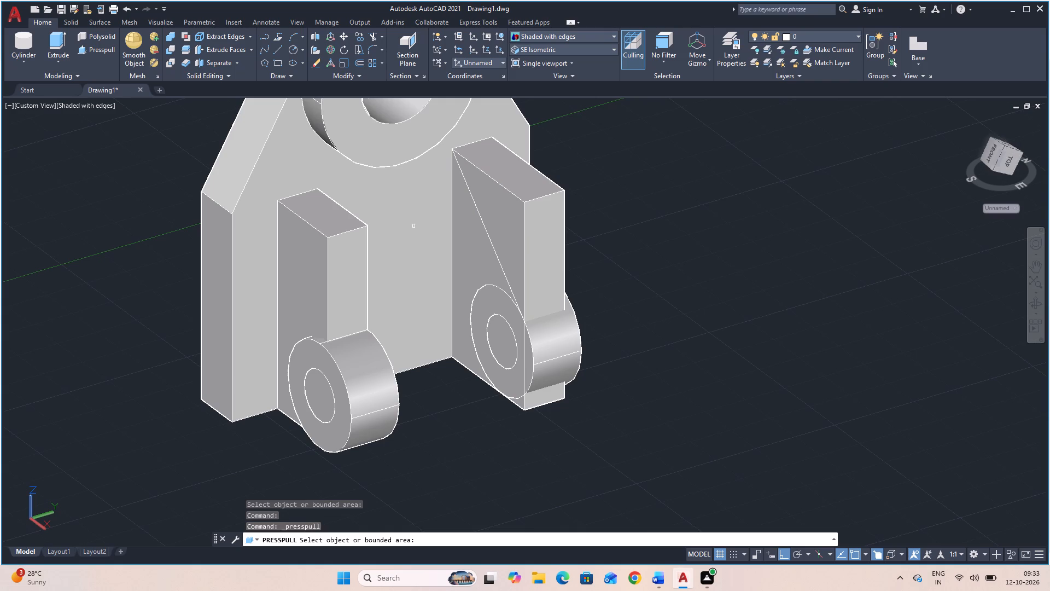
click(509, 215)
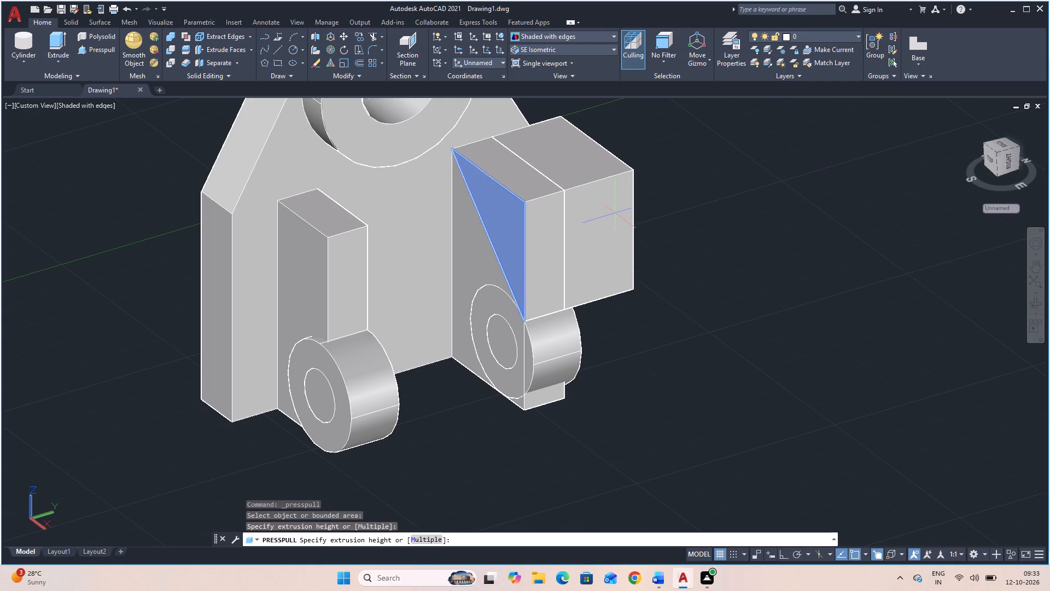
click(616, 213)
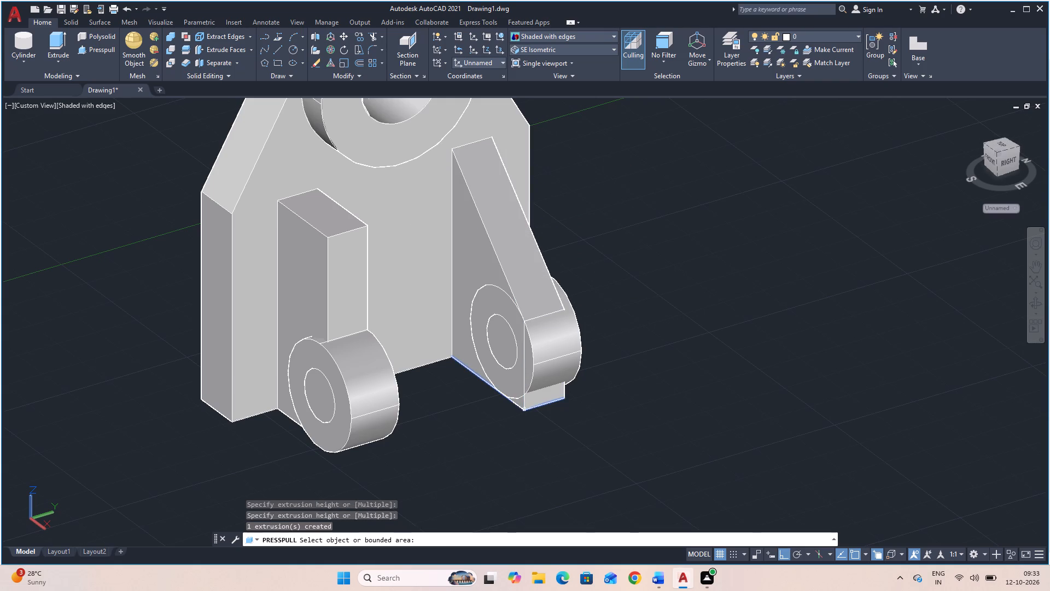
click(522, 403)
click(638, 372)
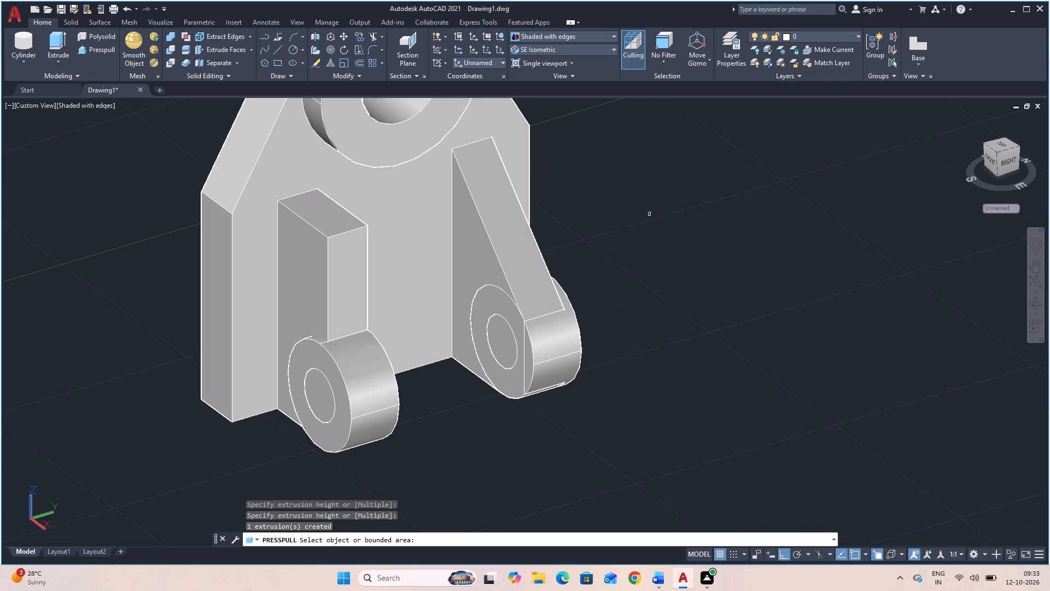
Presspull the near lug's front face outward to align with the far lug's extended front edge.
click(345, 318)
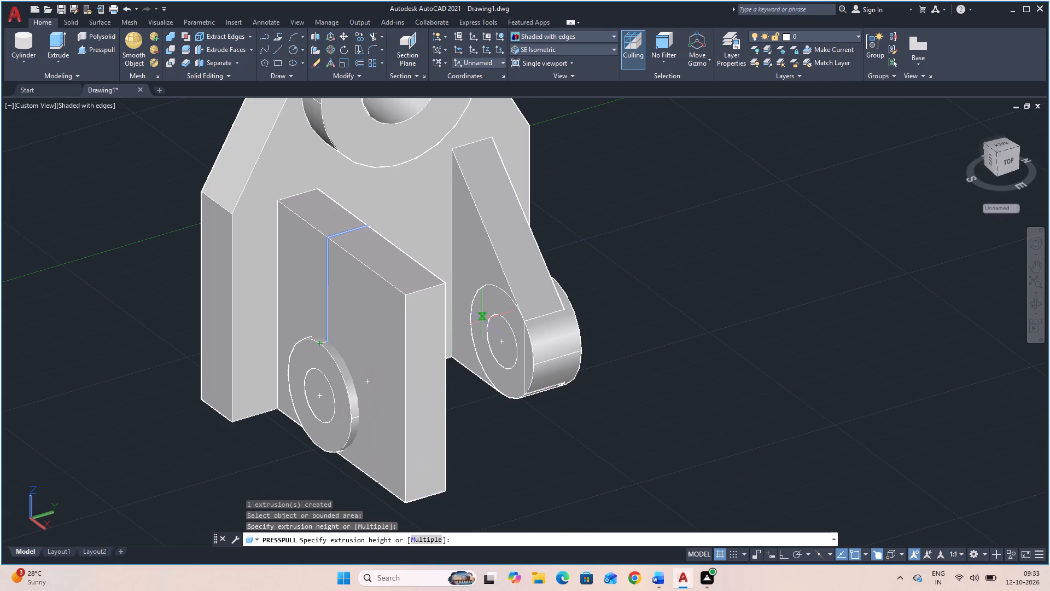
click(526, 322)
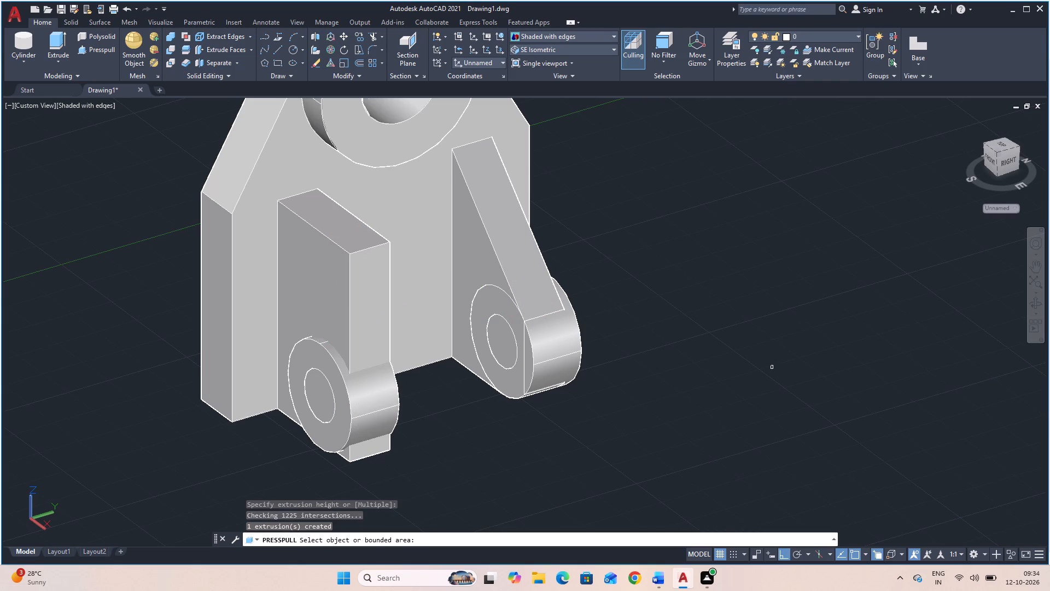
key(Escape)
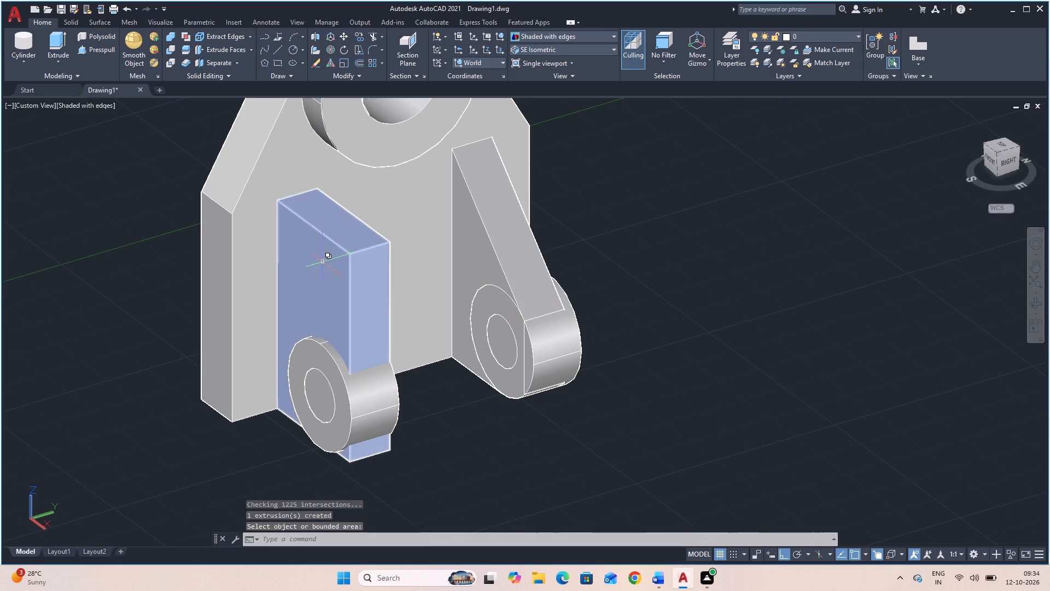
Move the sloping line from the far lug to the near lug, from its lower endpoint to the lug's front edge at the round end.
click(494, 247)
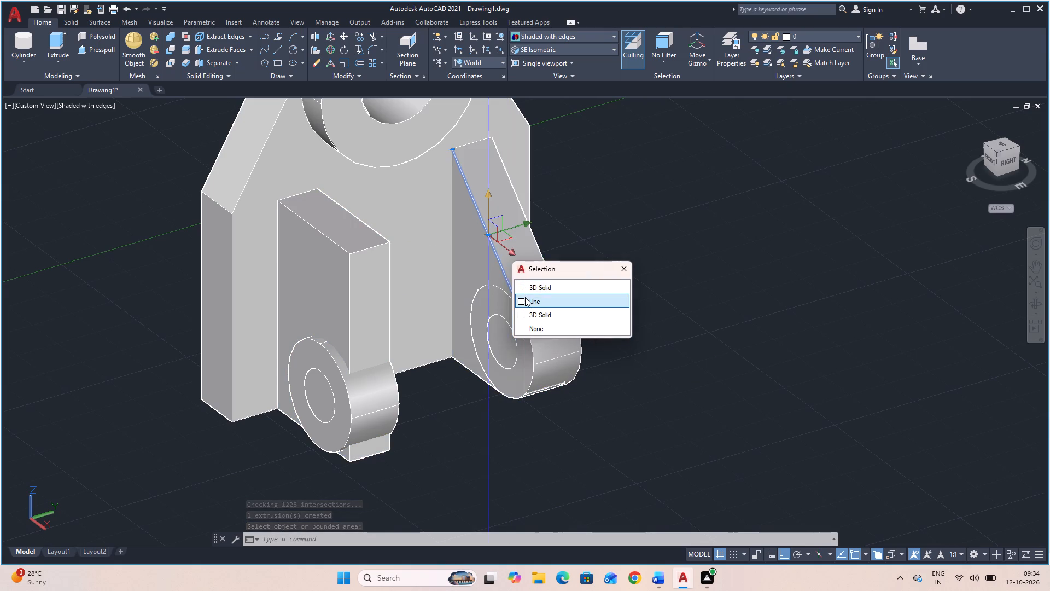
click(526, 297)
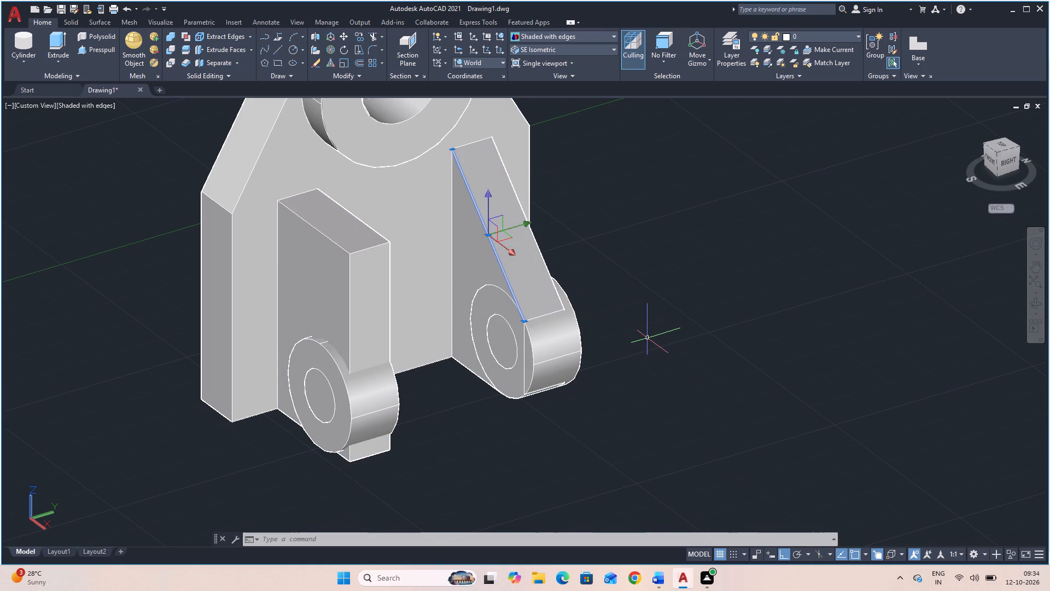
key(m)
key(space)
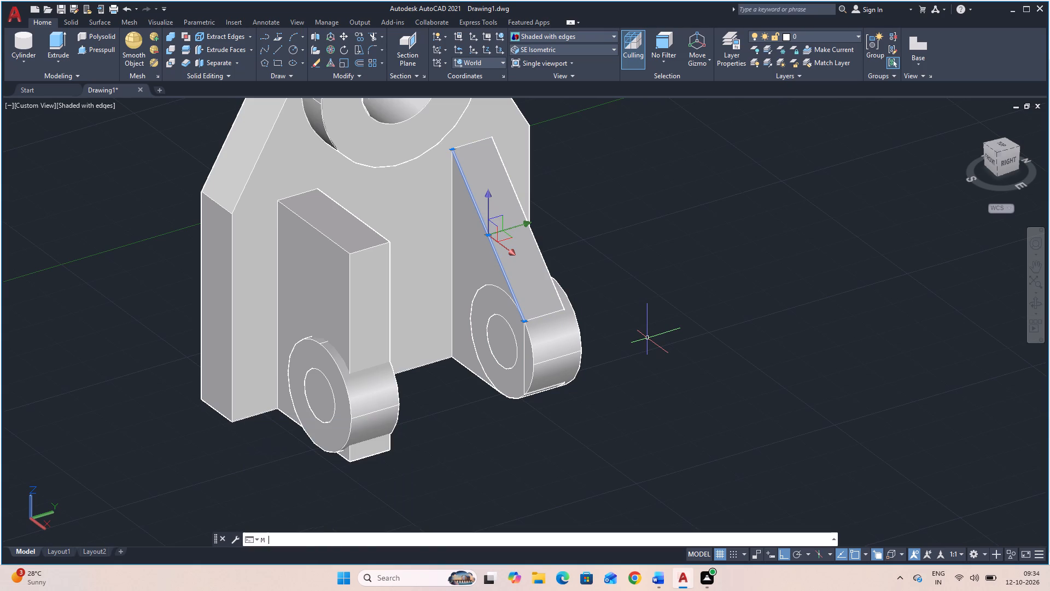
click(524, 322)
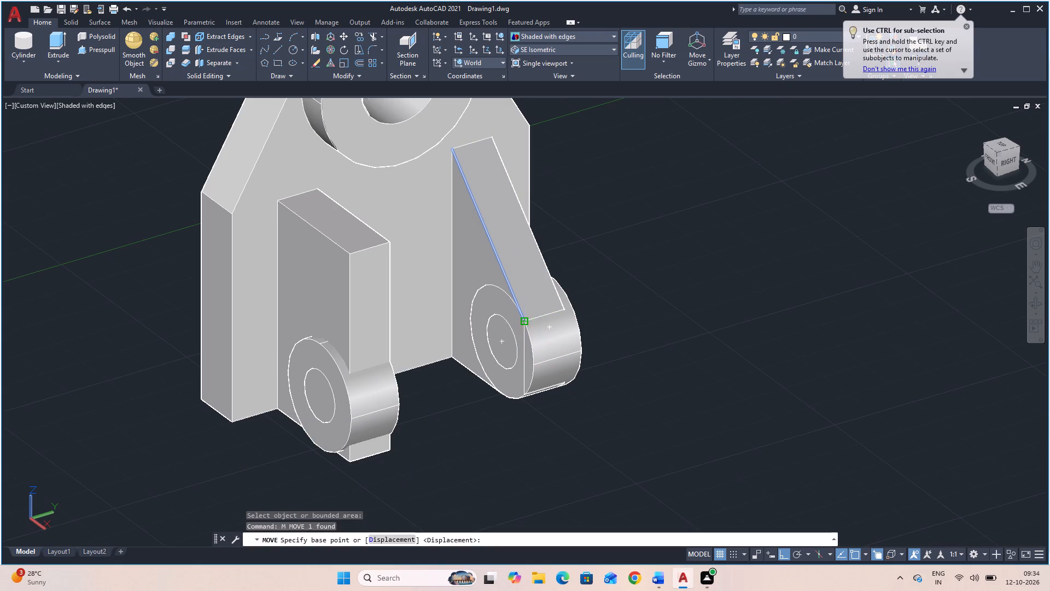
click(389, 361)
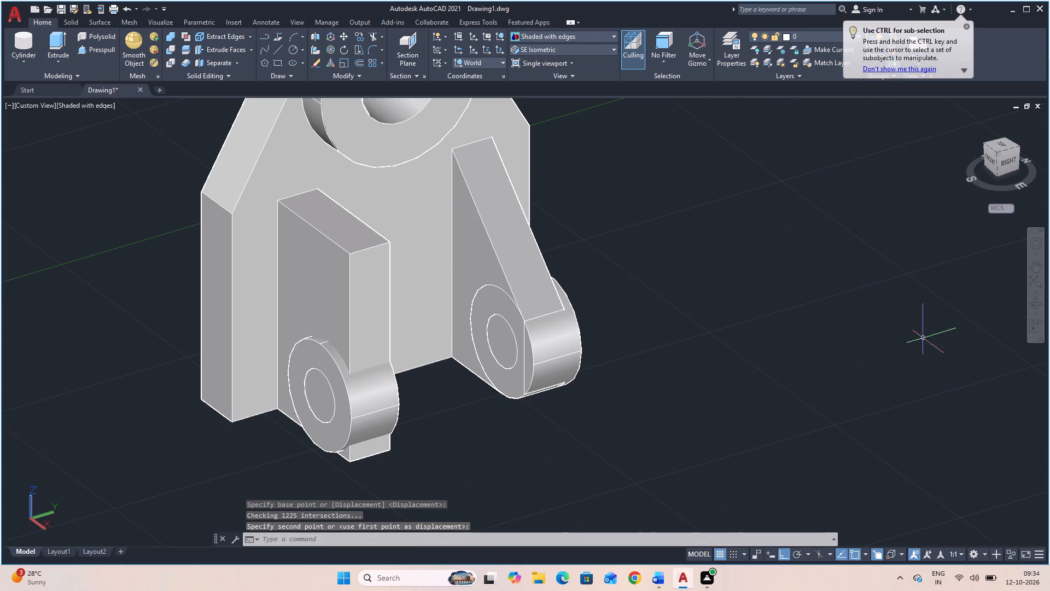
Presspull away the near lug's waste material above the sloping line and at the corner below its round end.
click(1035, 302)
drag(726, 356, 527, 358)
key(Escape)
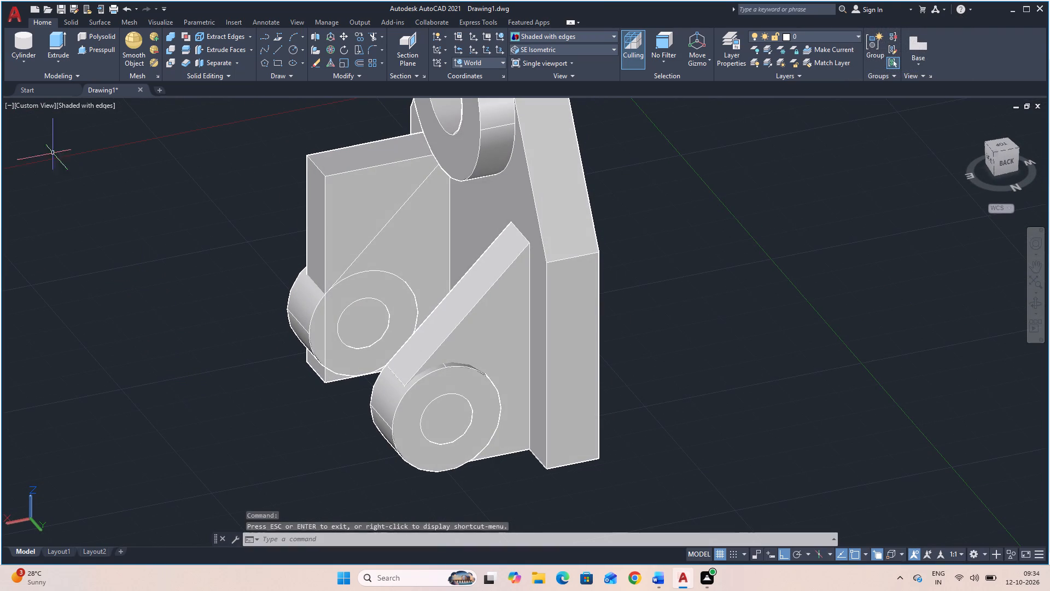
click(104, 47)
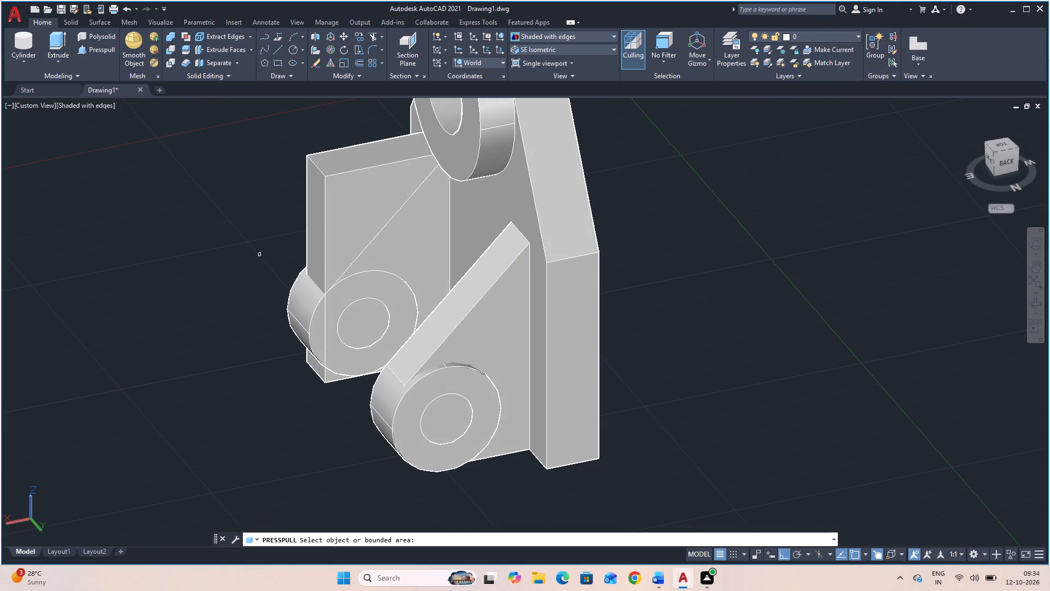
click(354, 232)
click(285, 154)
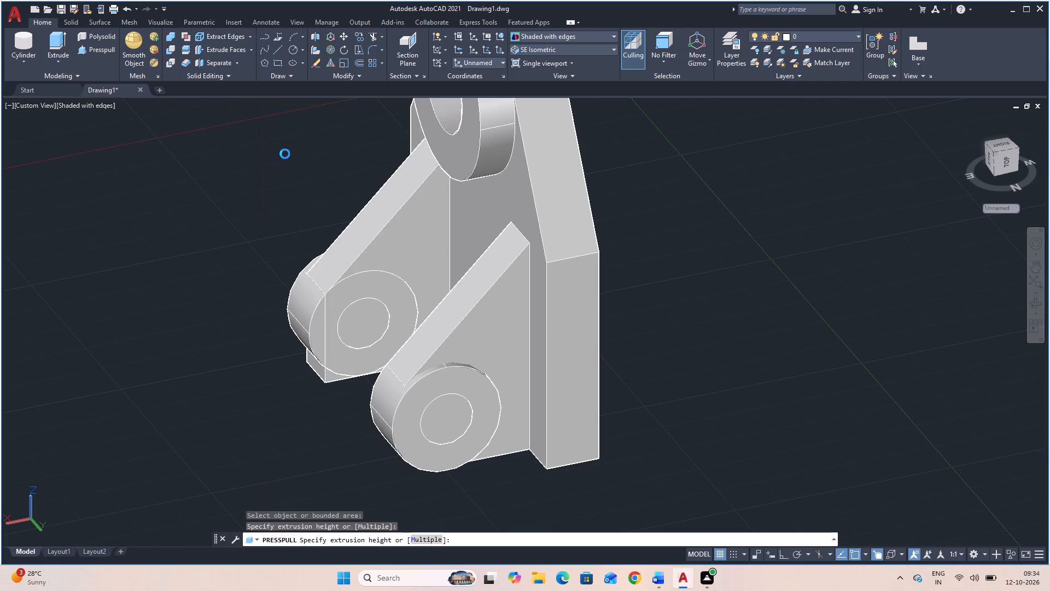
click(332, 378)
click(250, 328)
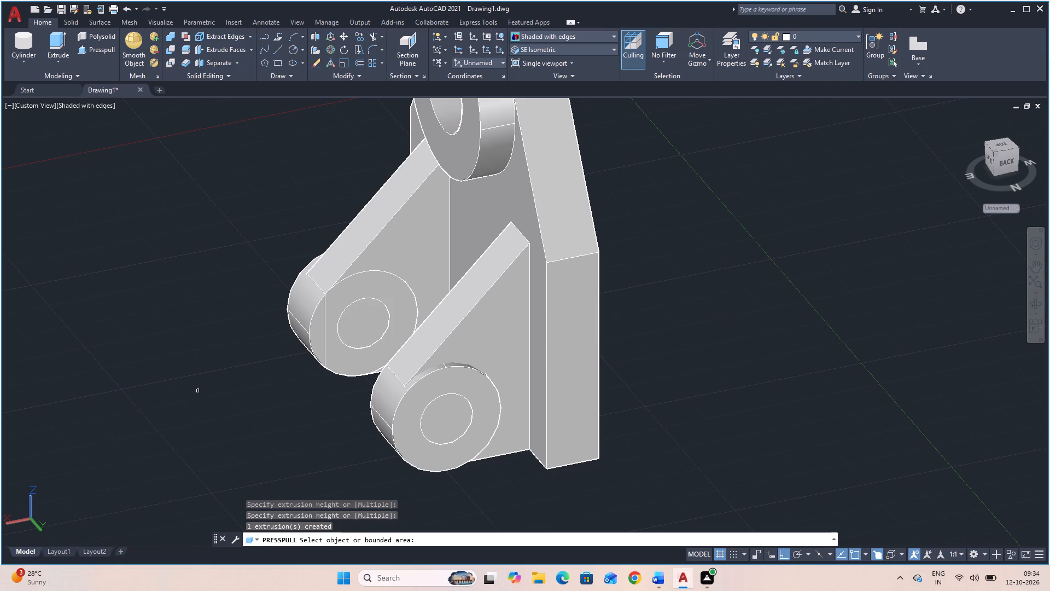
key(Escape)
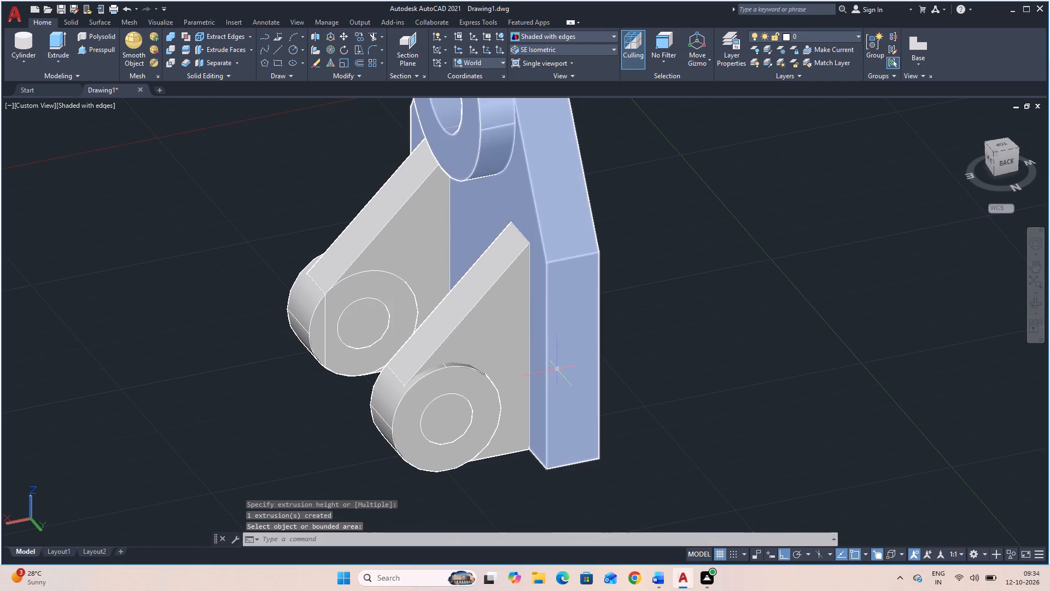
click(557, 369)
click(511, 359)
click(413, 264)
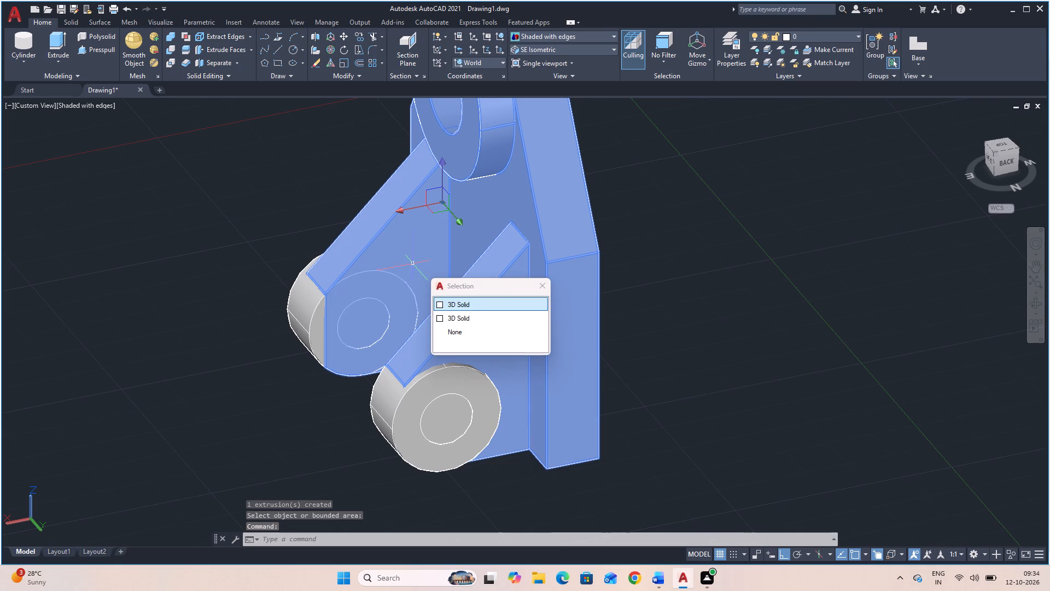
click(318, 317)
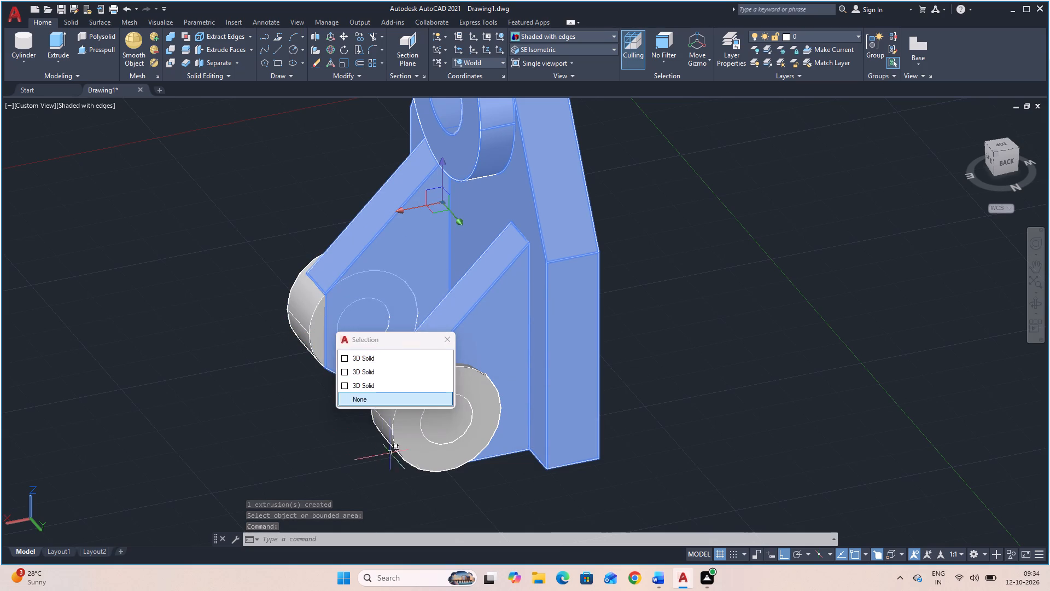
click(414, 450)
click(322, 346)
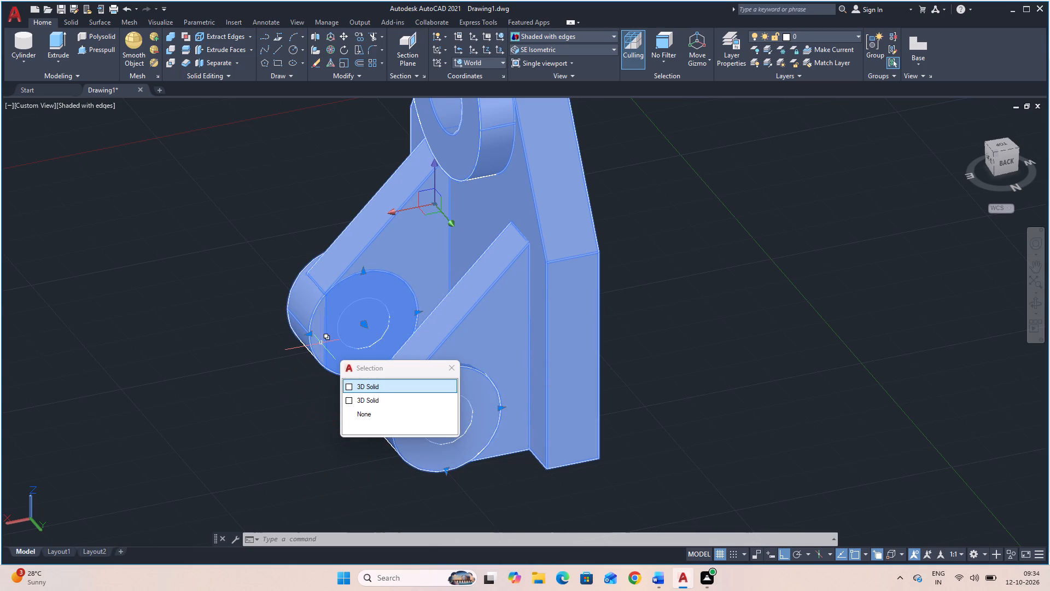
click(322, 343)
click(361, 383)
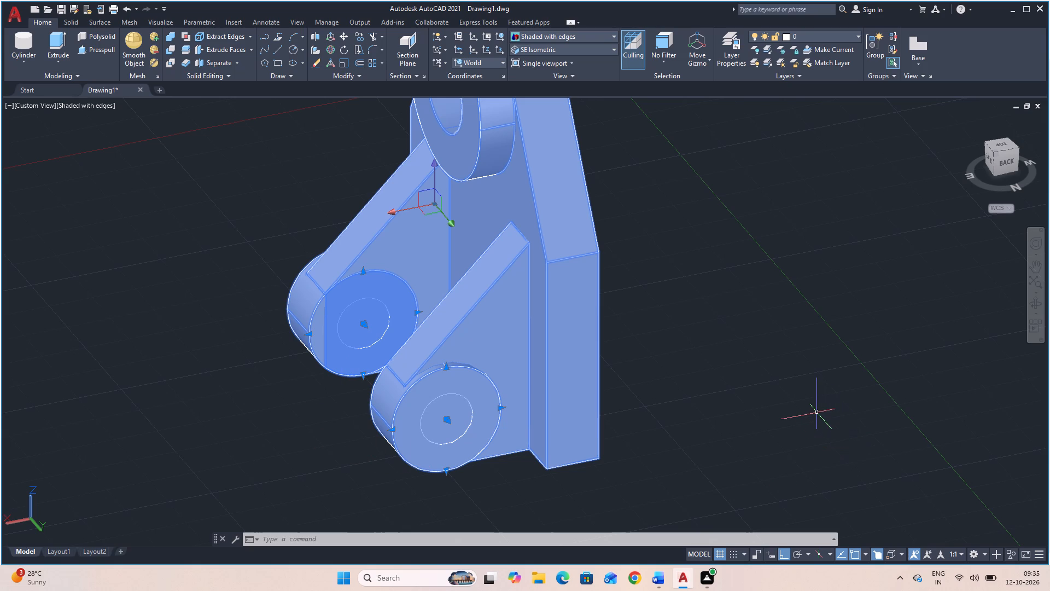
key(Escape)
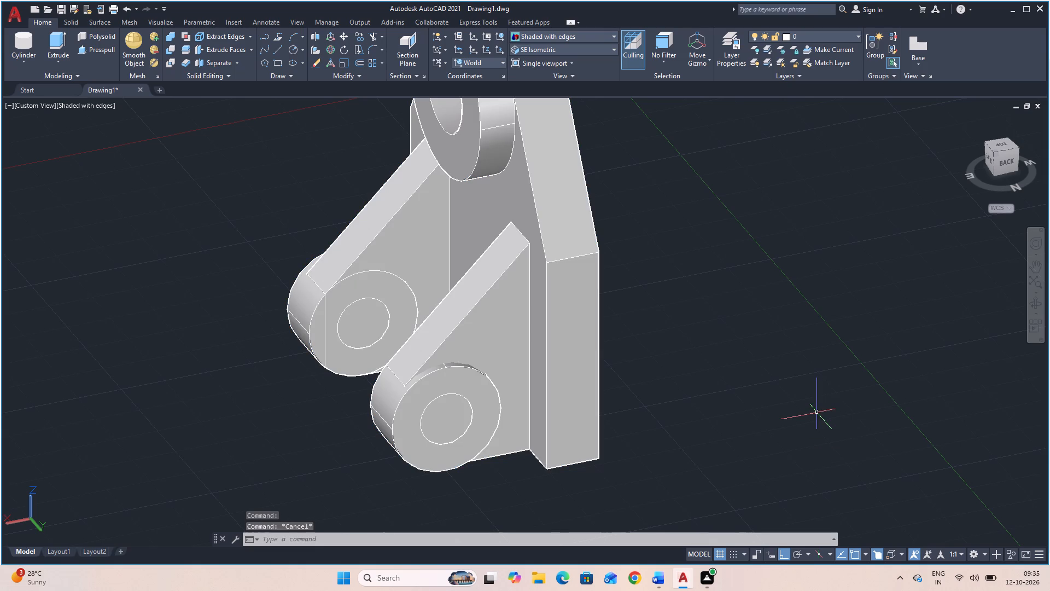
Subtract the two small inner cylinders at the lugs' round ends from the combined plate, both lugs and both round-end solids.
key(s)
key(u)
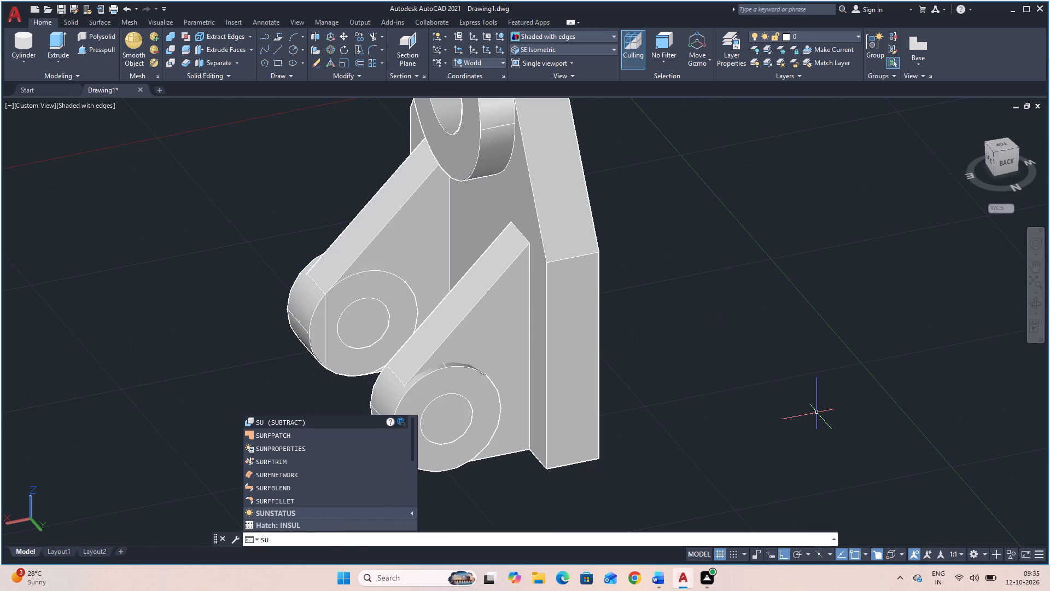
key(Return)
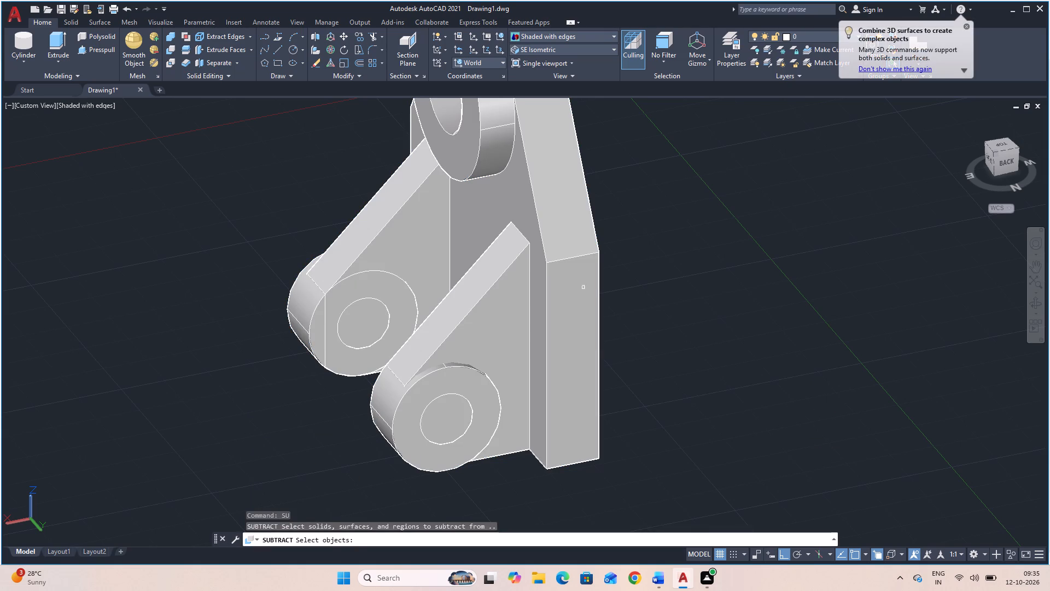
click(565, 294)
click(517, 290)
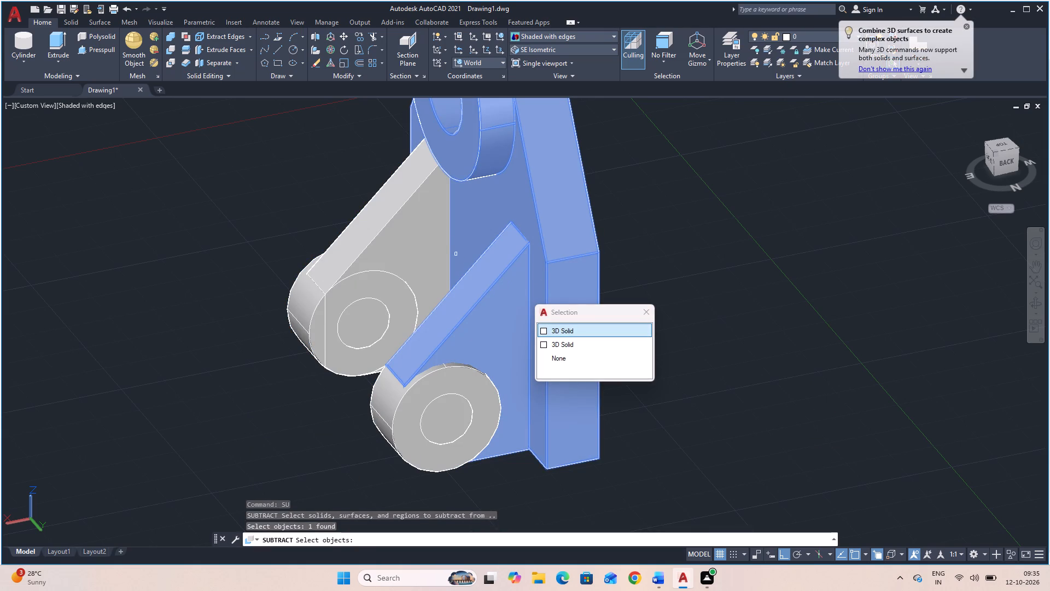
click(433, 227)
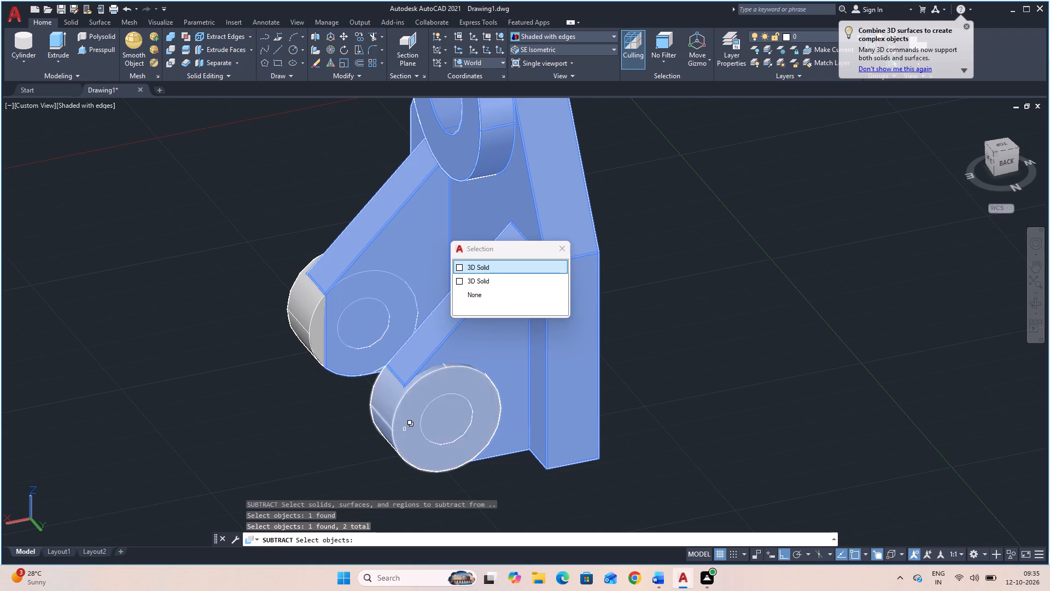
click(407, 435)
click(301, 306)
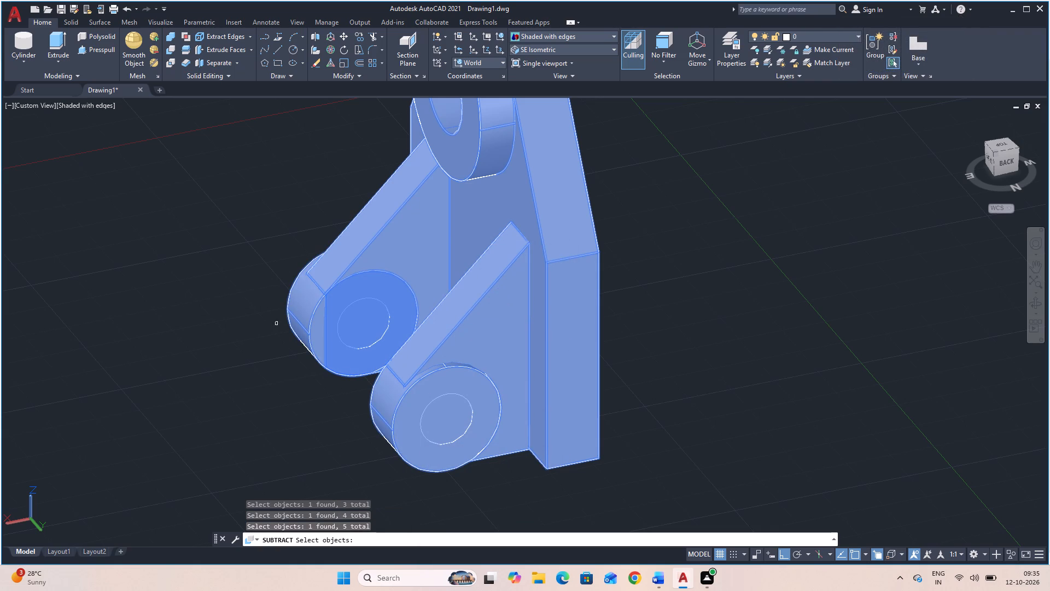
key(space)
click(453, 417)
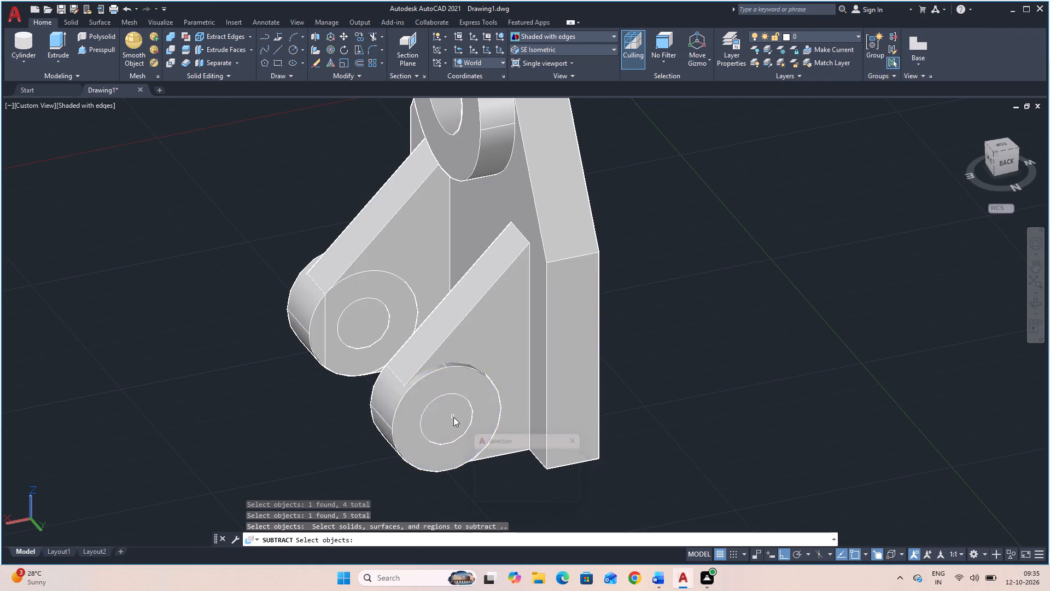
click(483, 468)
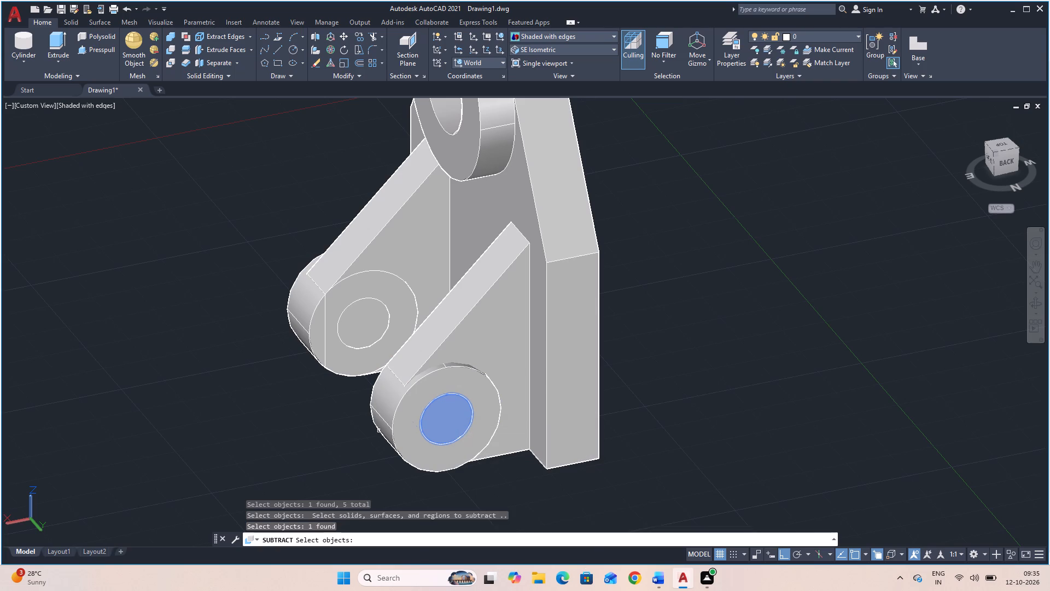
click(369, 335)
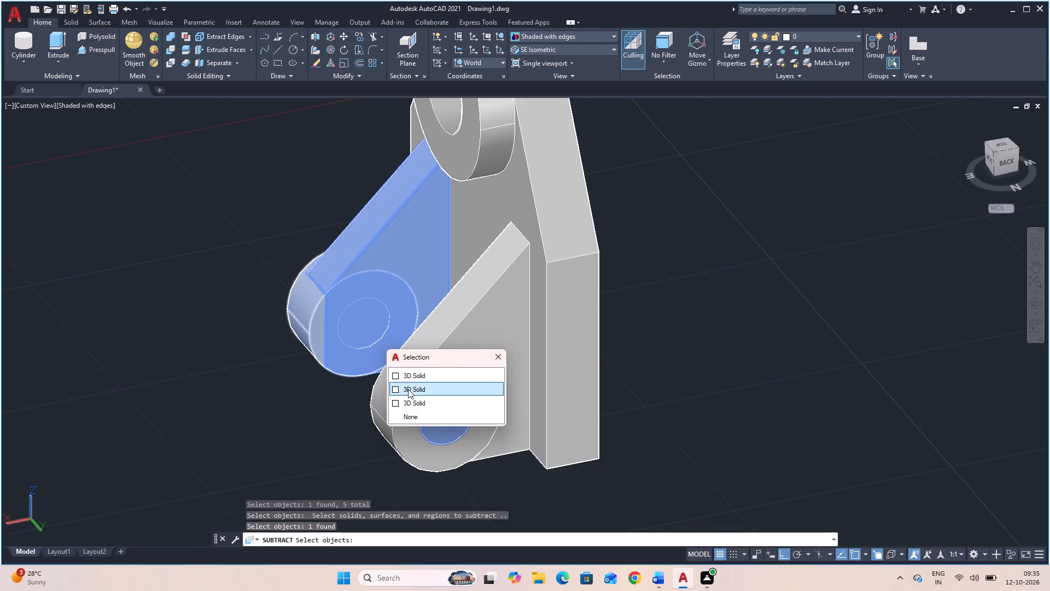
click(408, 389)
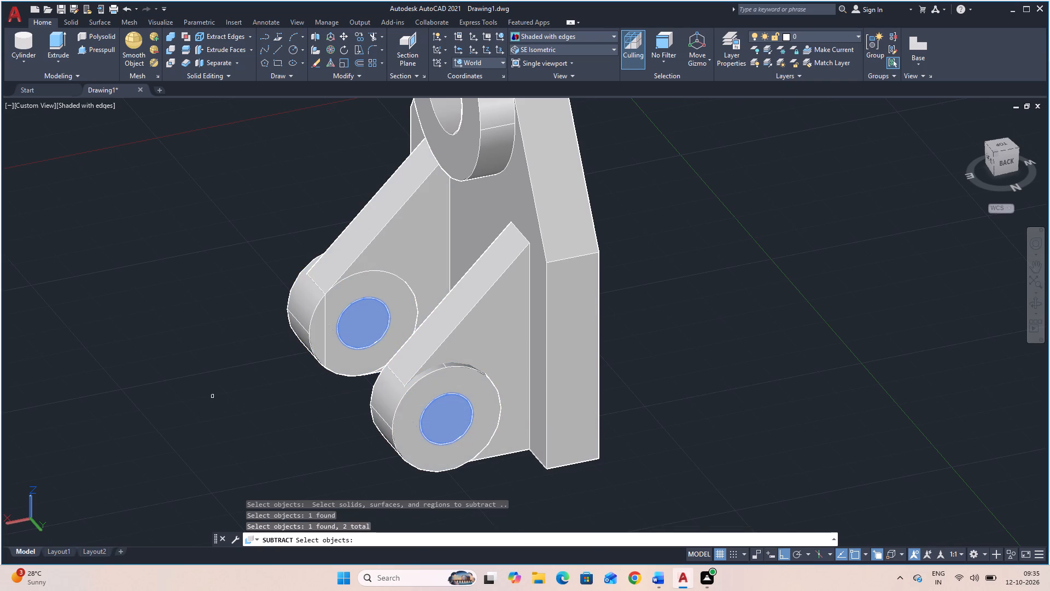
key(Return)
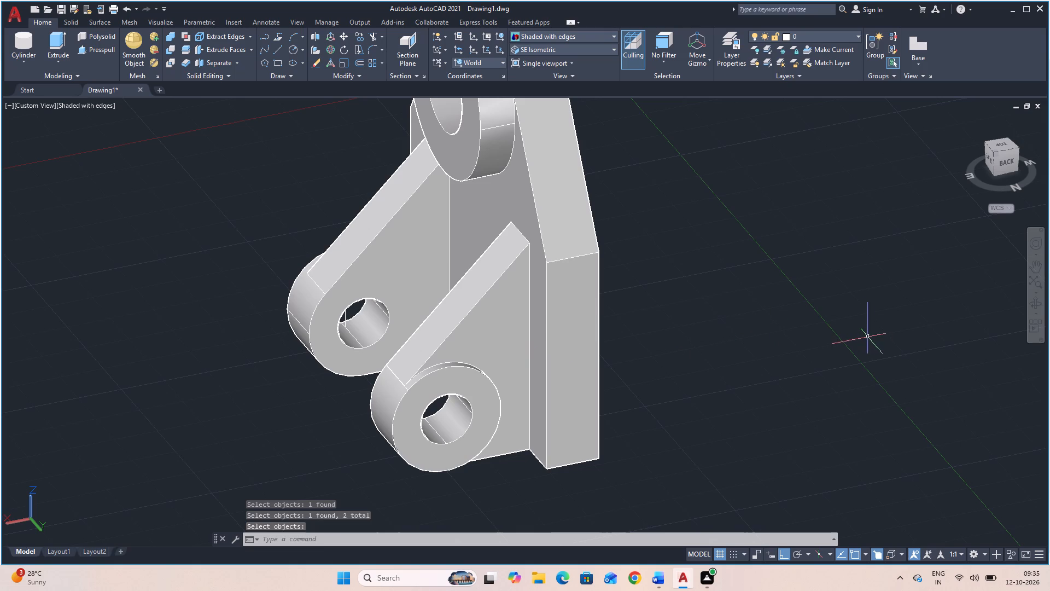
Examine the bored bracket from the opposite side and in Front view, returning to SE Isometric with the World coordinate system.
click(1035, 303)
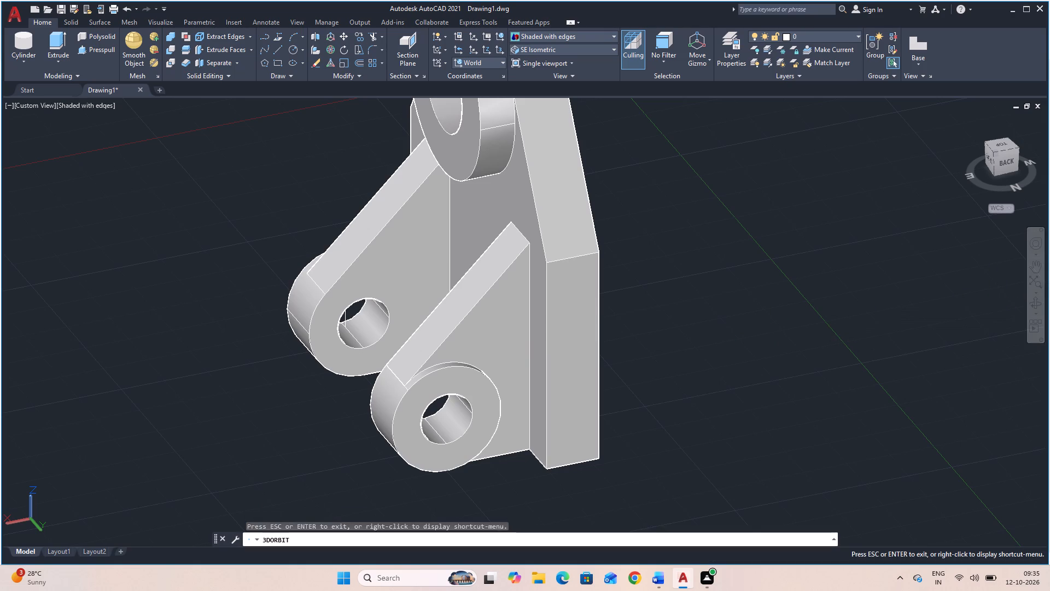
drag(732, 389, 970, 379)
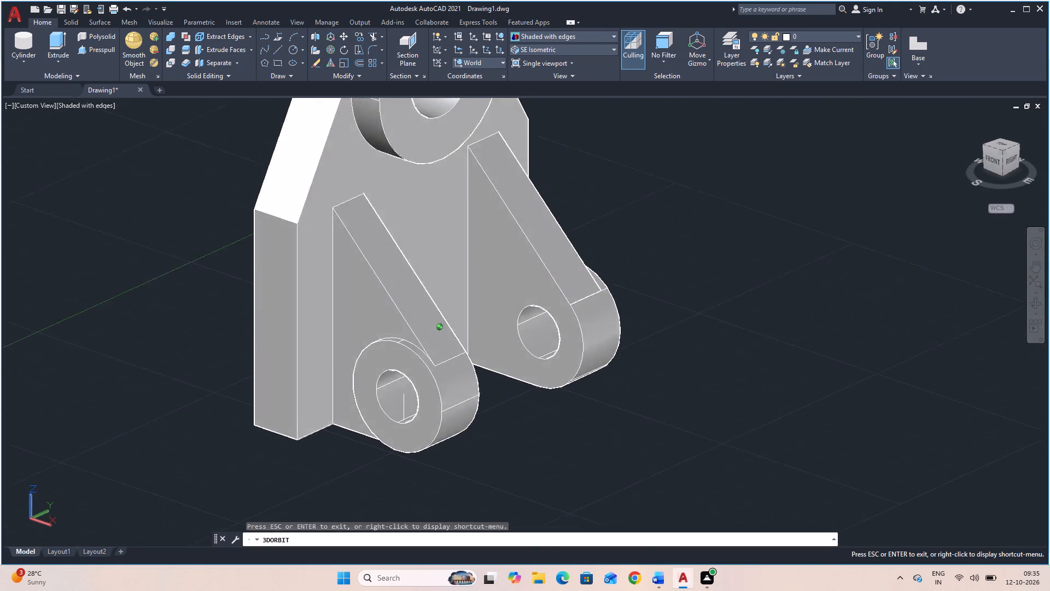
drag(970, 379, 984, 389)
key(Escape)
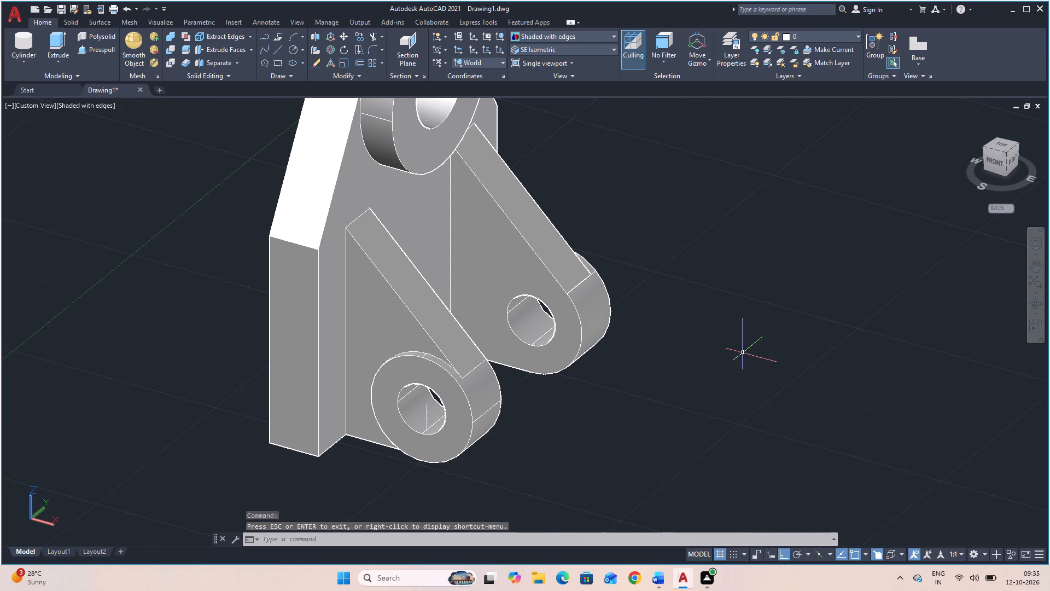
click(529, 48)
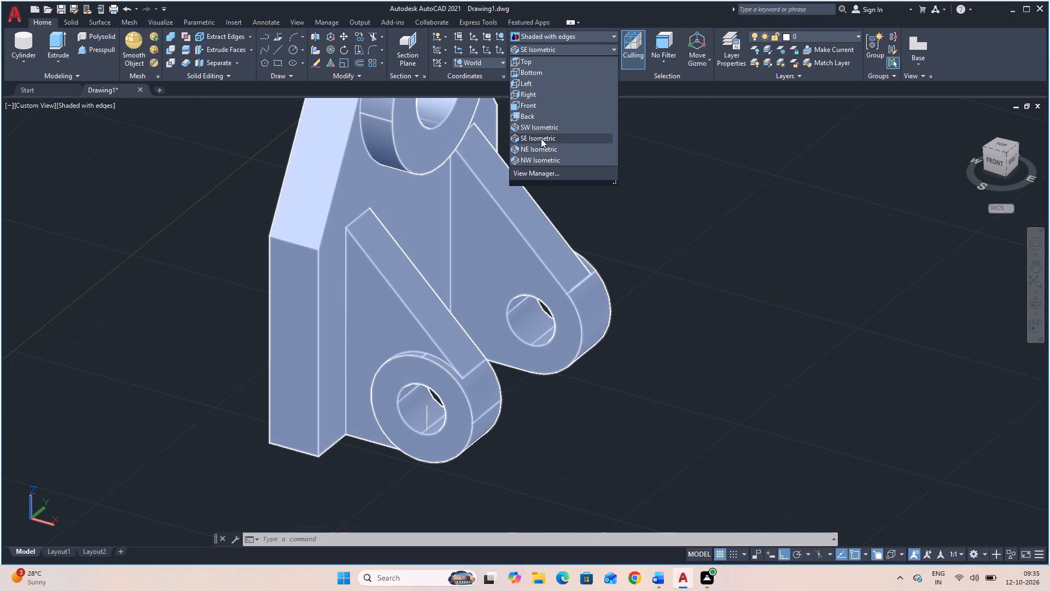
click(541, 138)
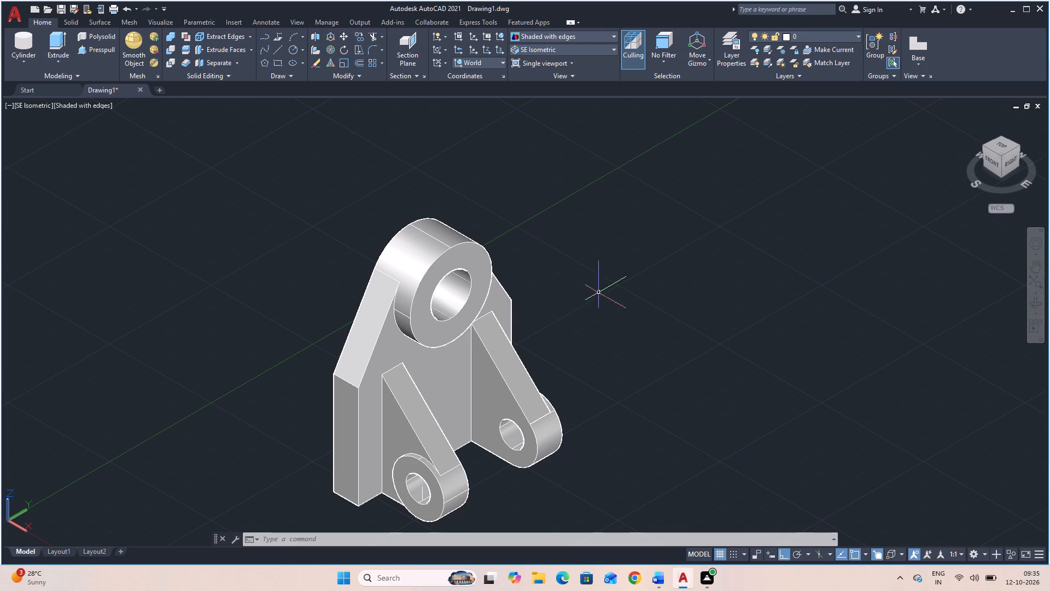
click(603, 45)
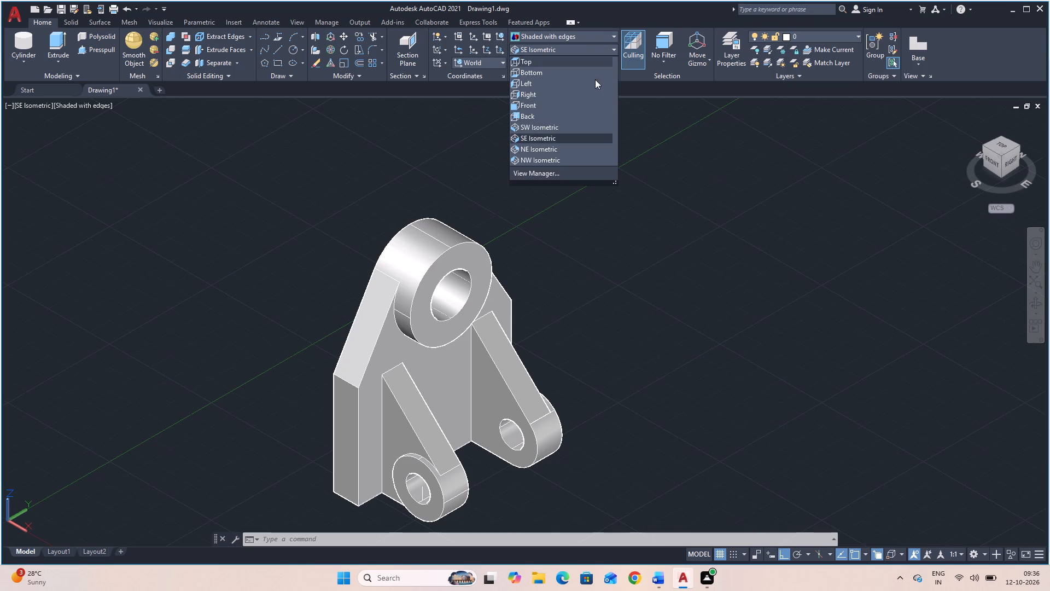
click(555, 107)
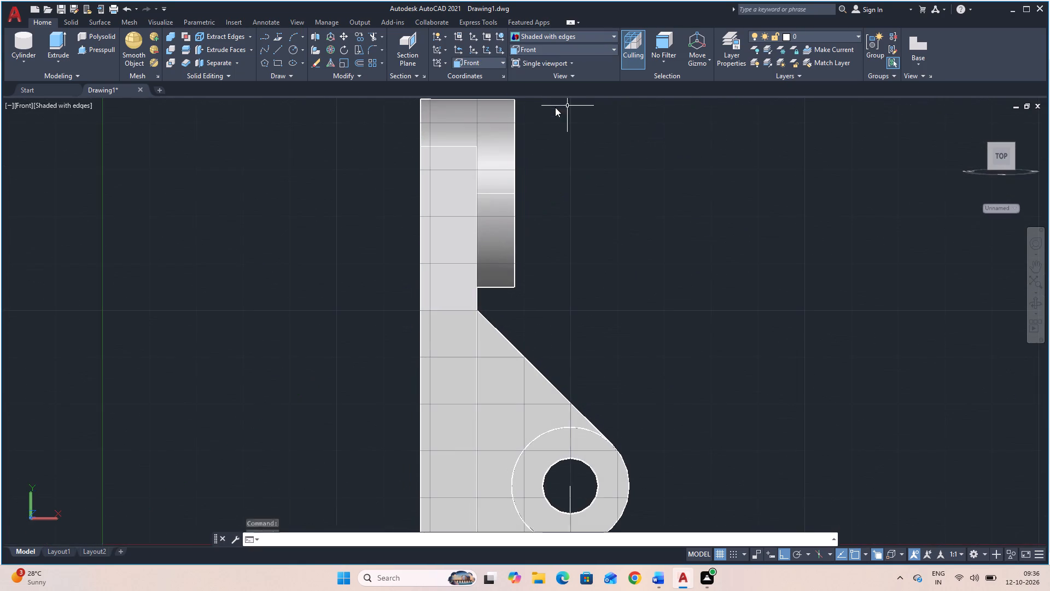
click(583, 48)
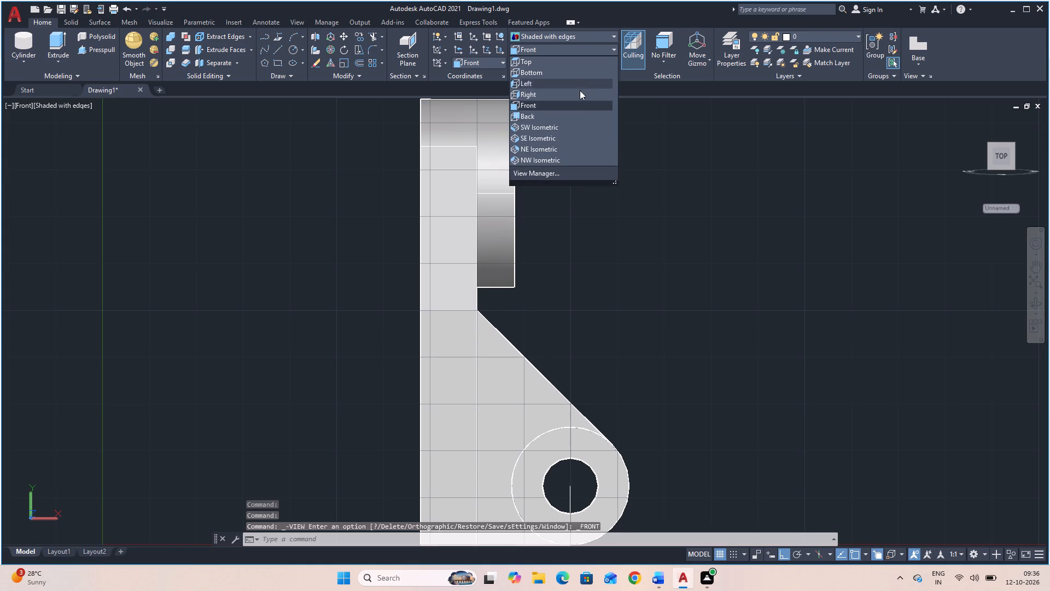
click(559, 136)
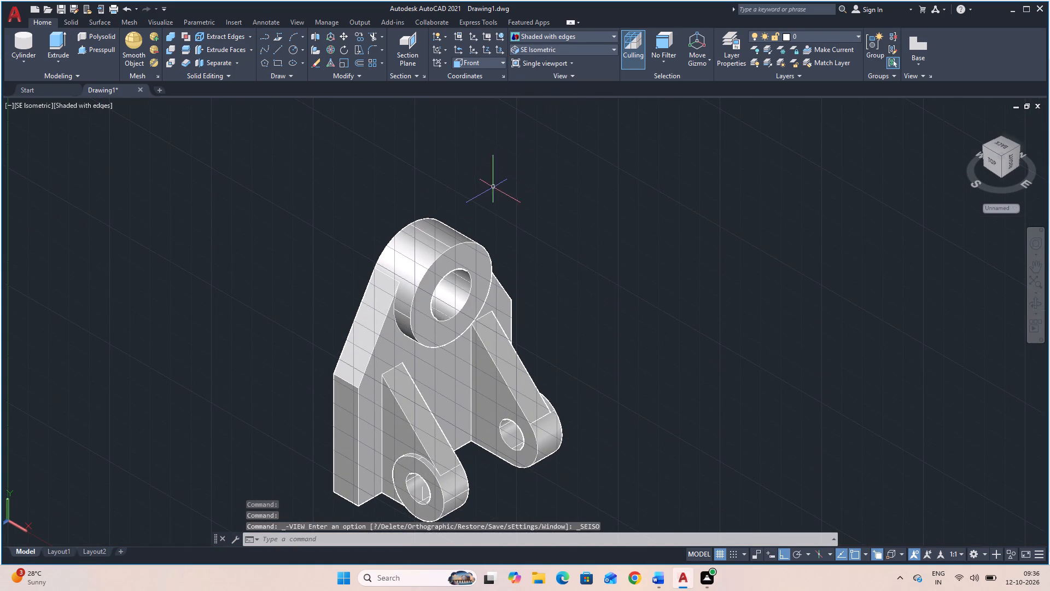
click(494, 61)
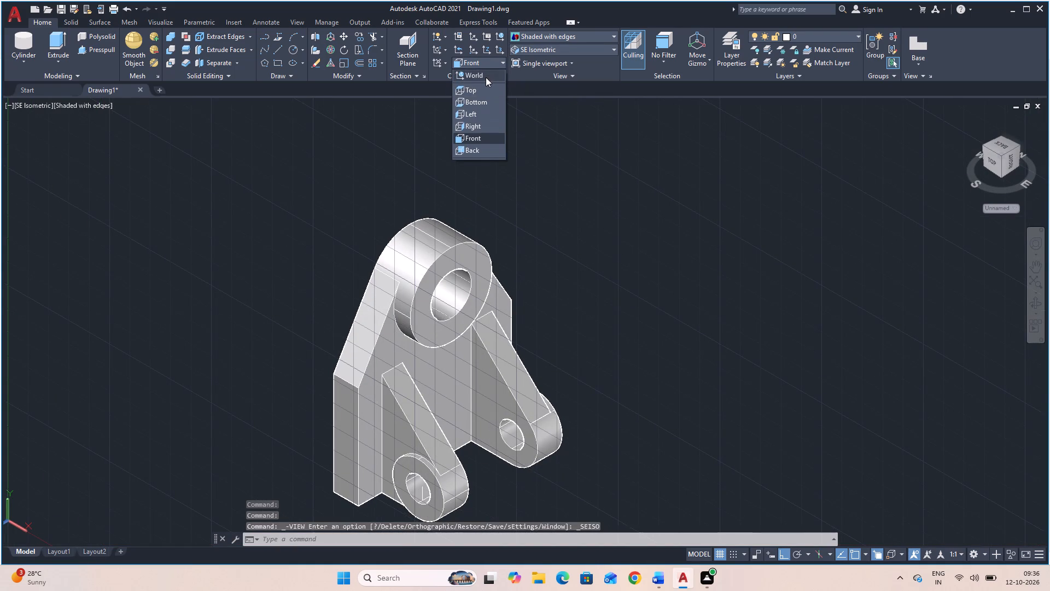
click(486, 77)
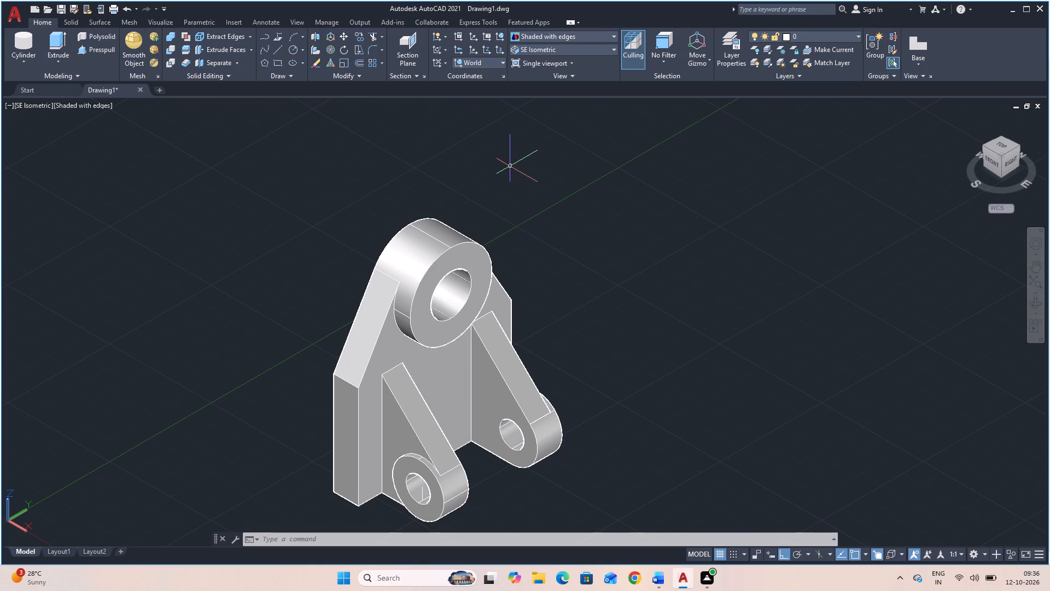
Examine the whole bracket in the Right view.
click(577, 48)
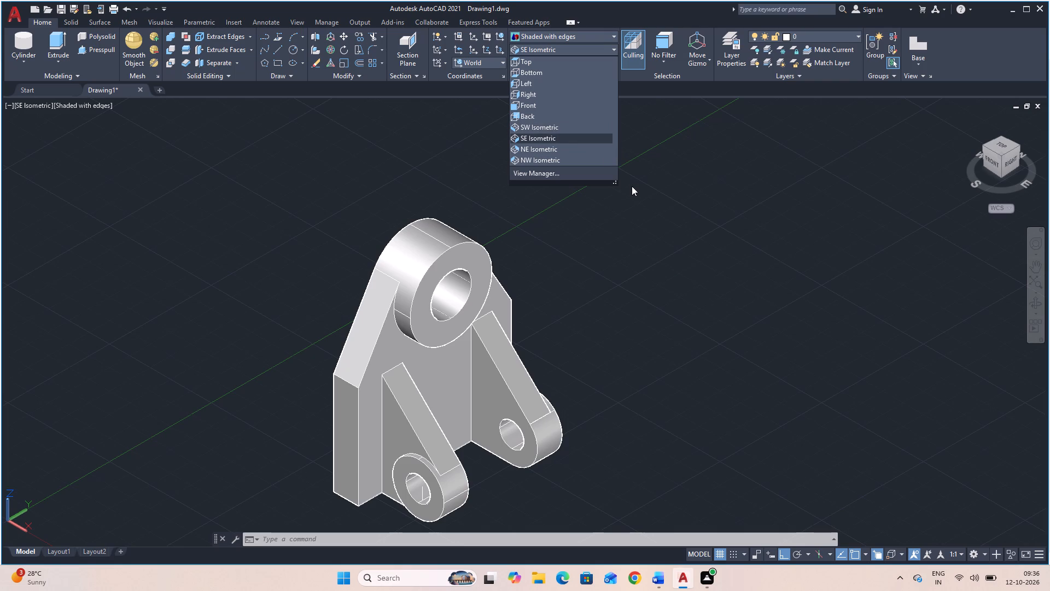
click(561, 92)
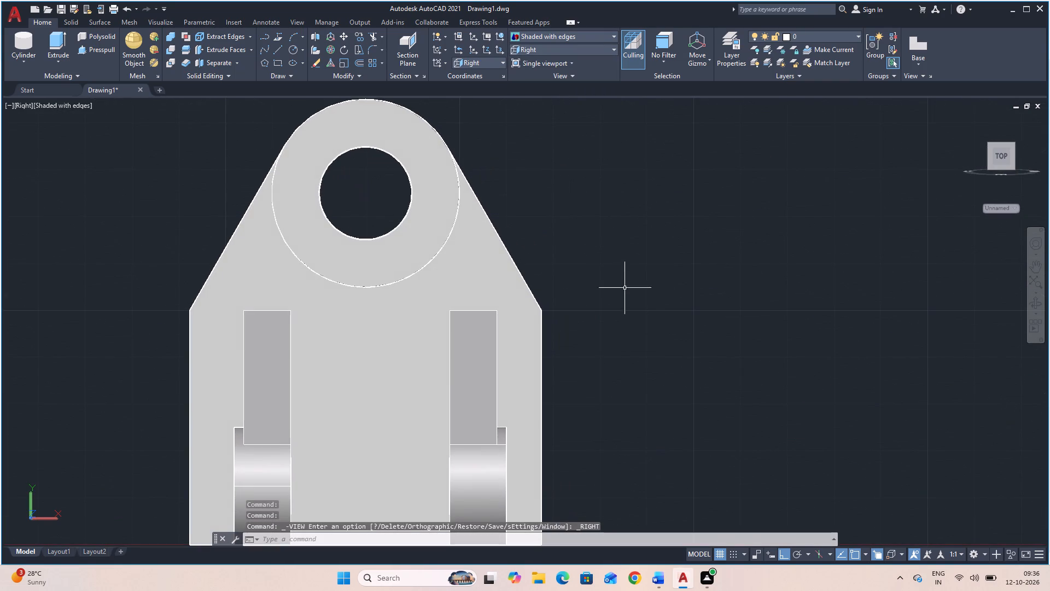
middle_drag(641, 333, 779, 306)
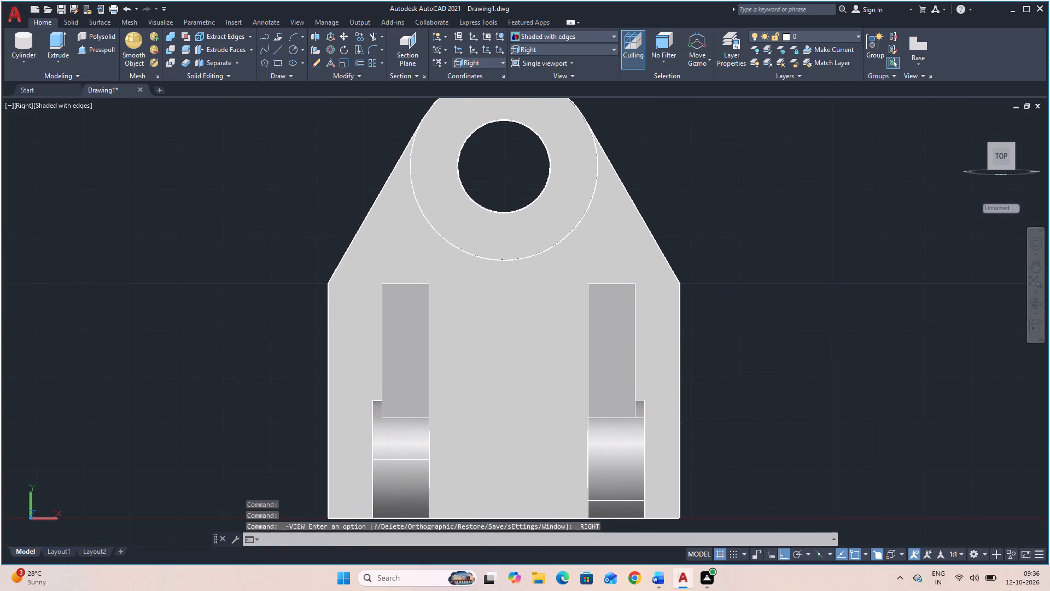
scroll(780, 301, down, 1)
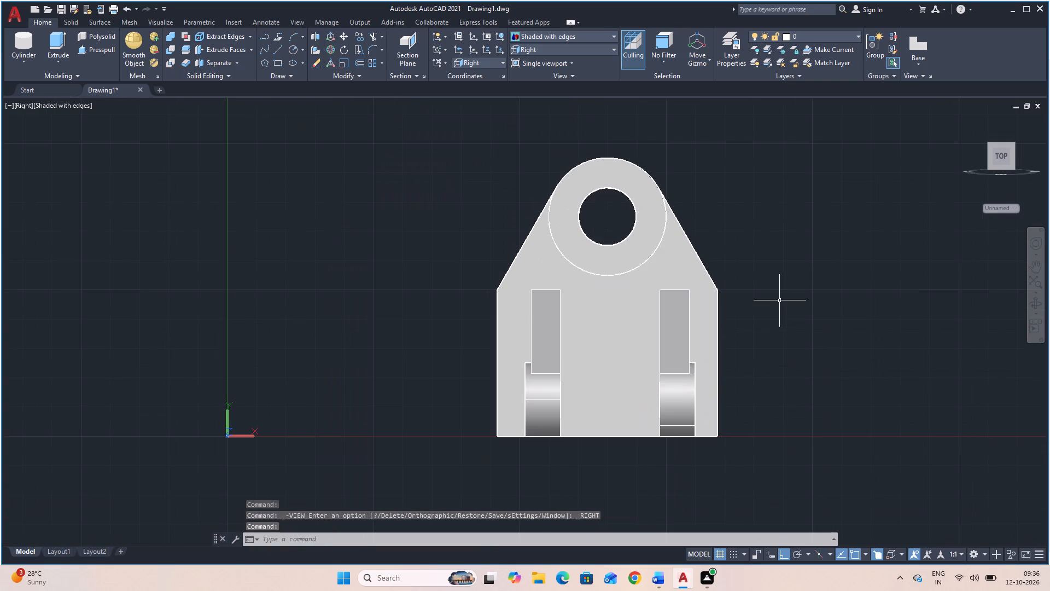
key(Escape)
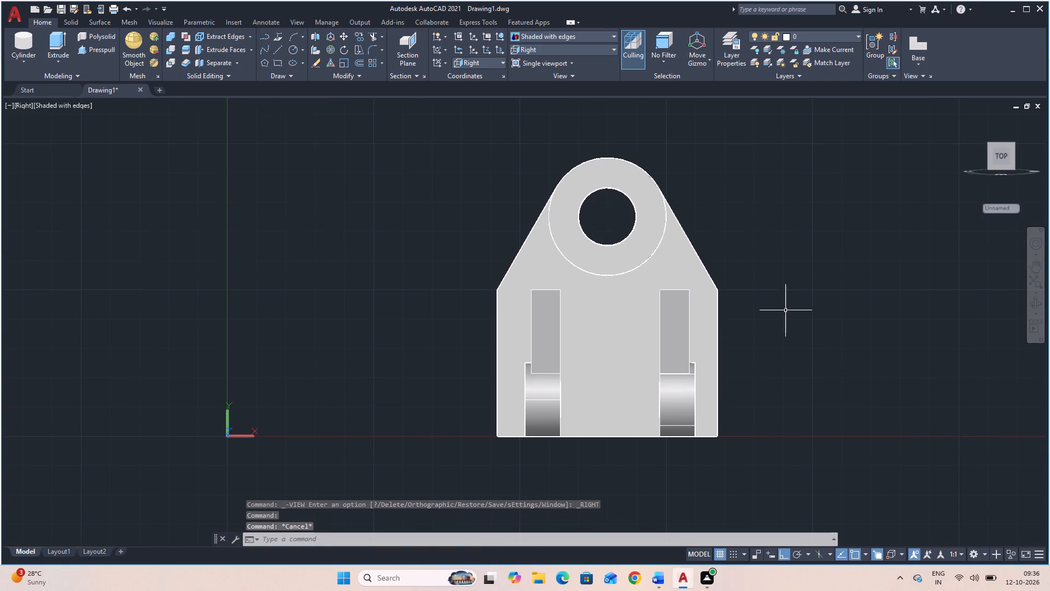
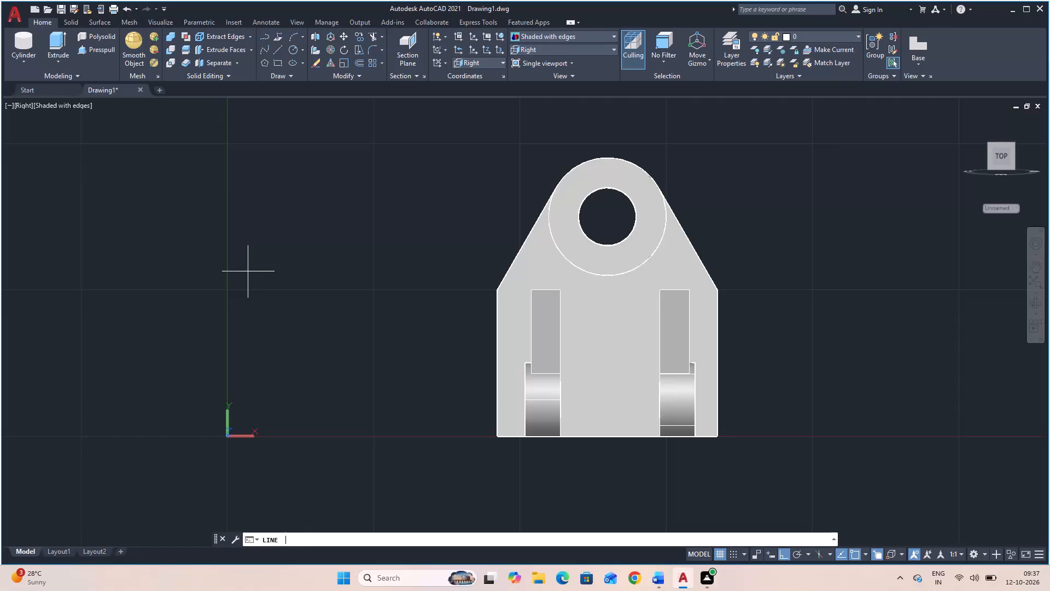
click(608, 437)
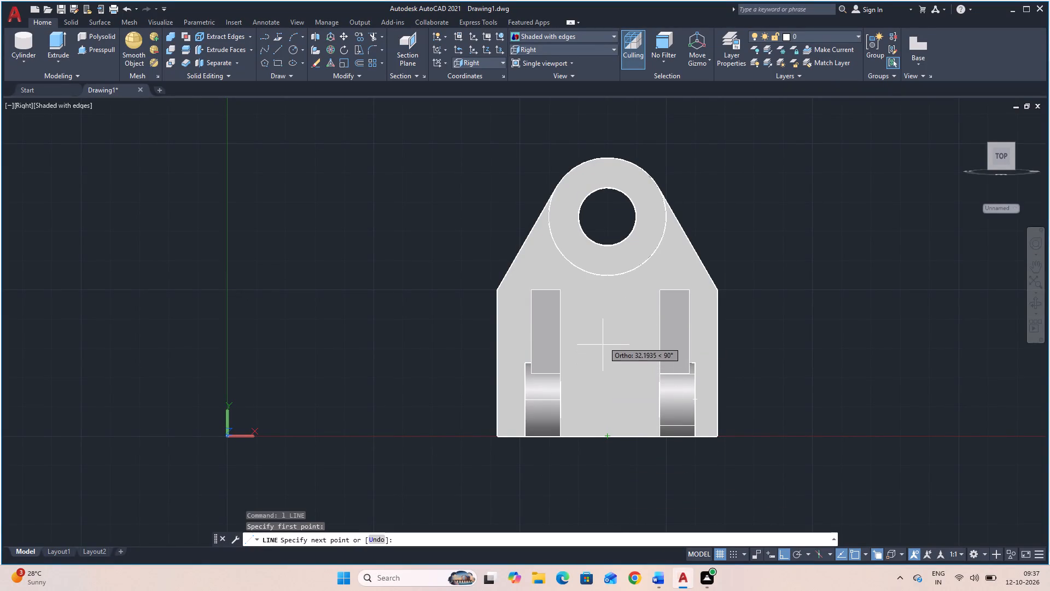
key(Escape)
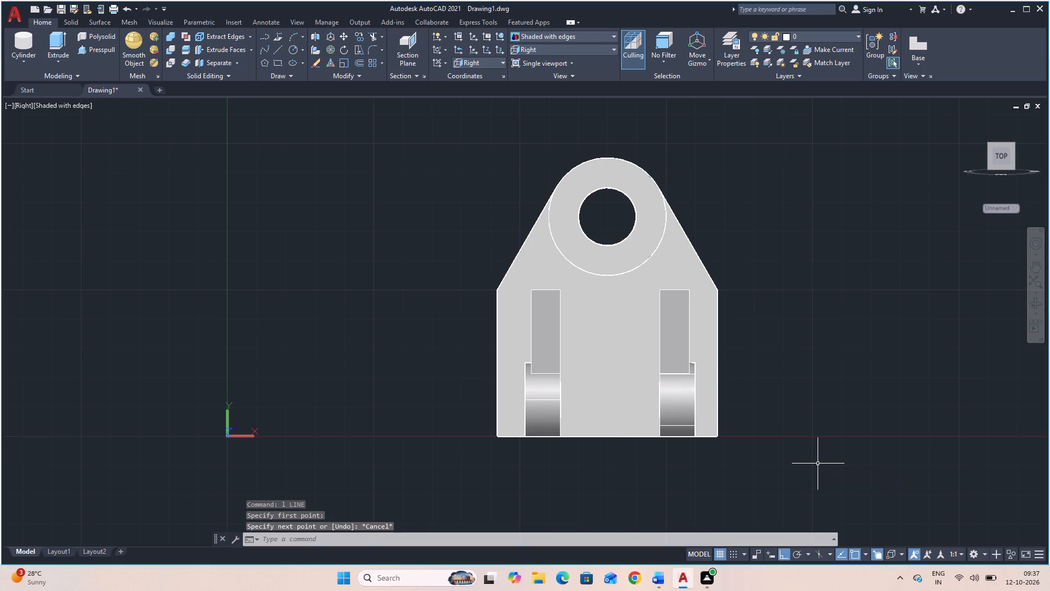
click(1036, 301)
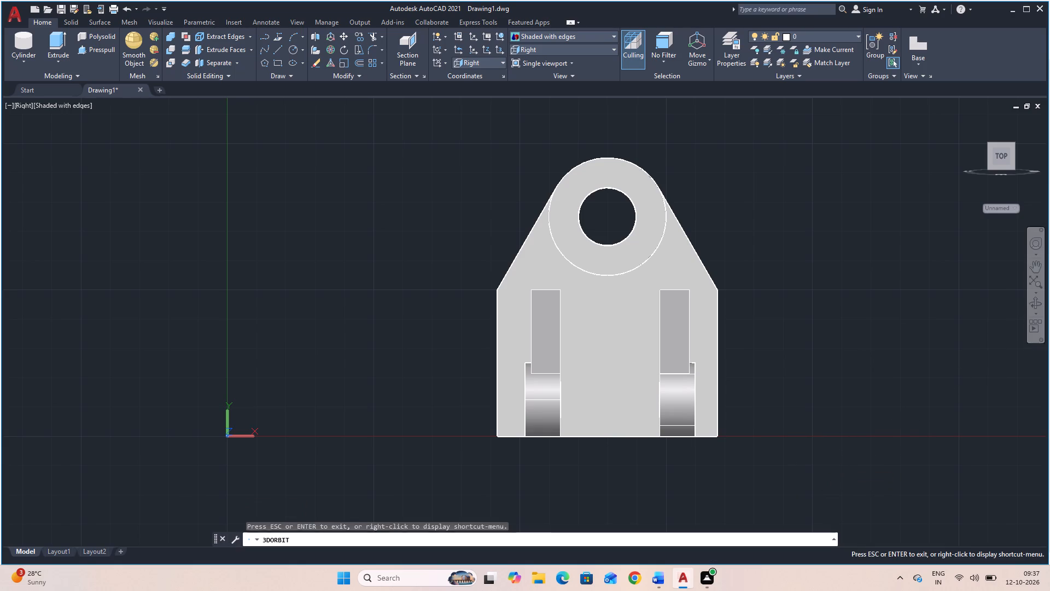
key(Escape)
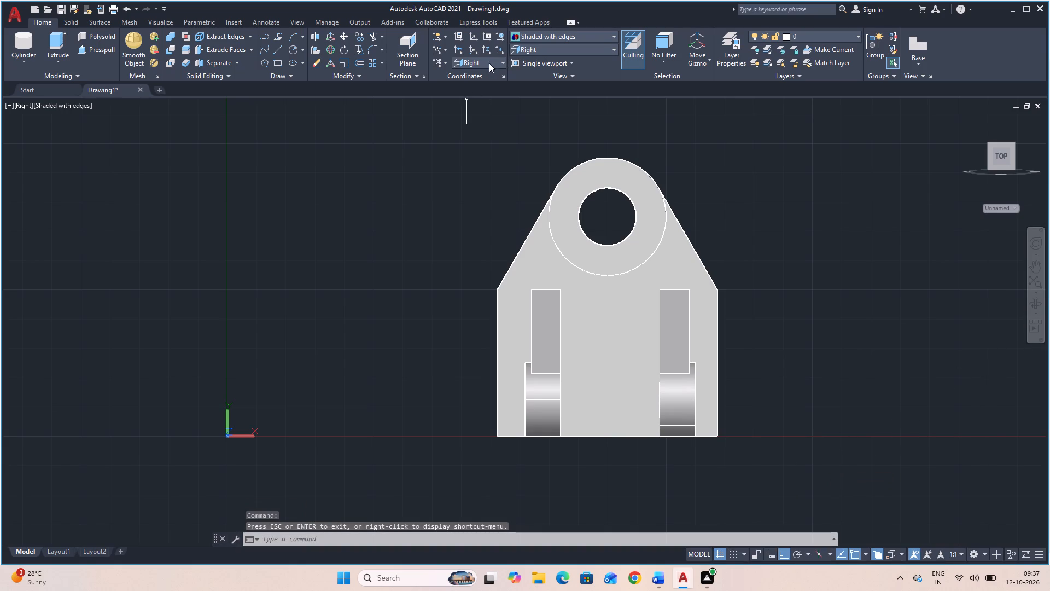
With the World coordinate system restored, draw a 20-unit vertical line up the plate's lug-side face from its bottom edge's midpoint.
click(492, 59)
click(489, 74)
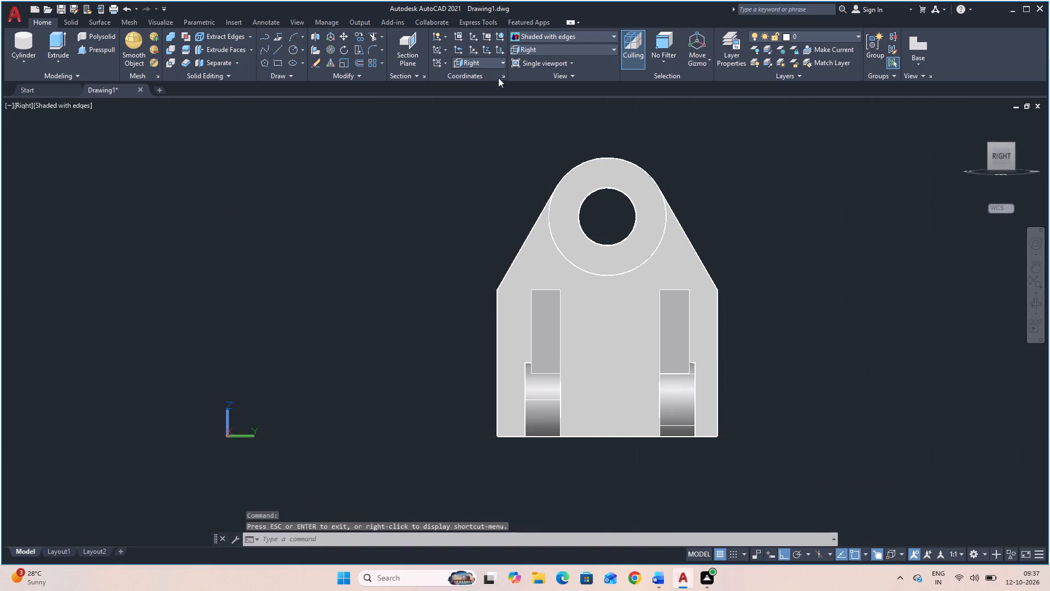
click(551, 45)
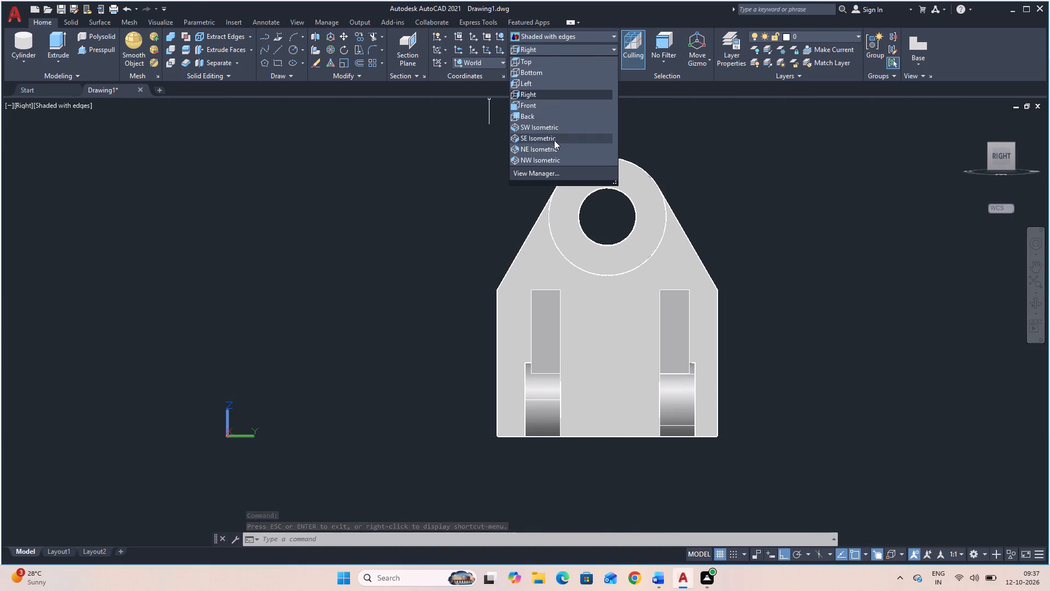
click(555, 140)
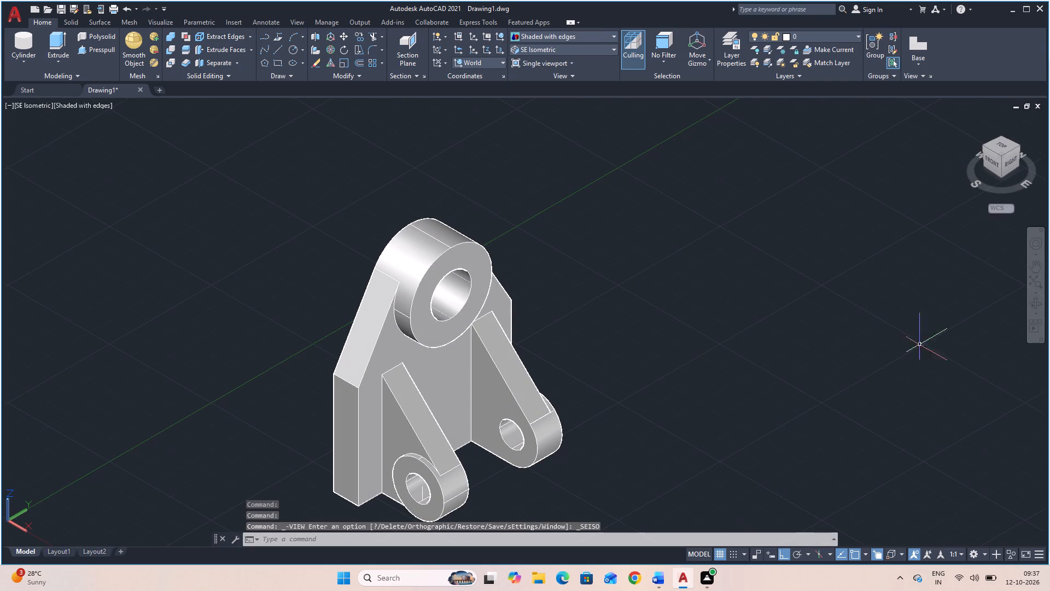
click(1031, 306)
drag(881, 396, 800, 403)
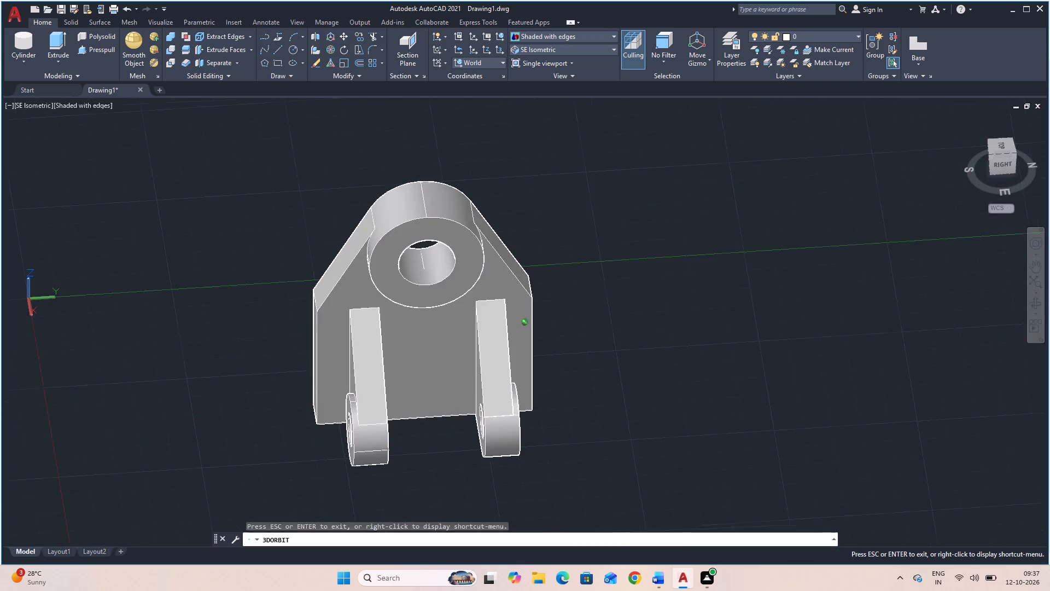
drag(800, 403, 795, 403)
key(Escape)
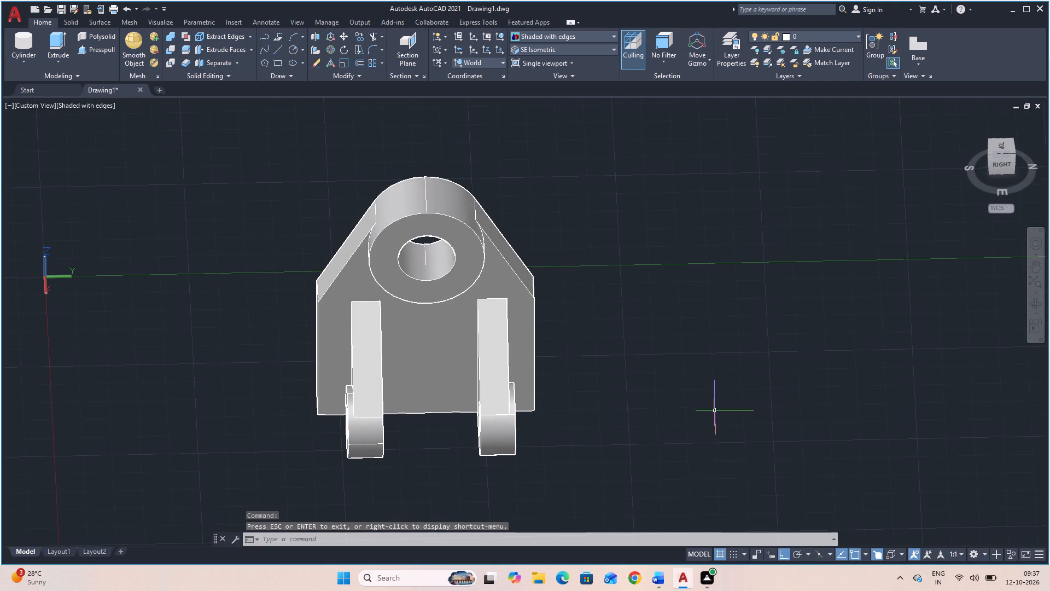
key(l)
key(space)
click(431, 413)
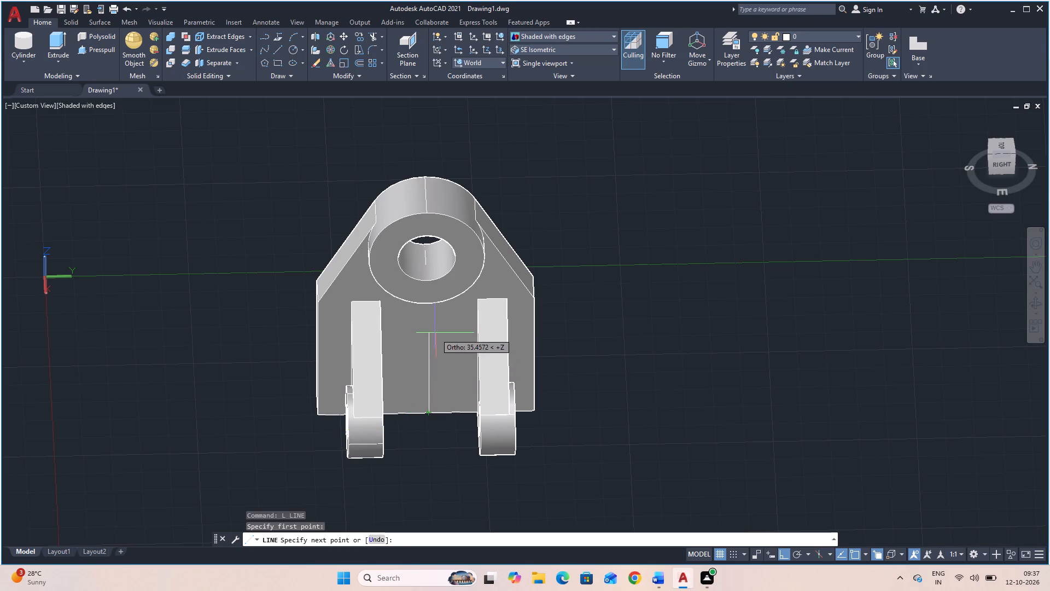
text(20)
key(Return)
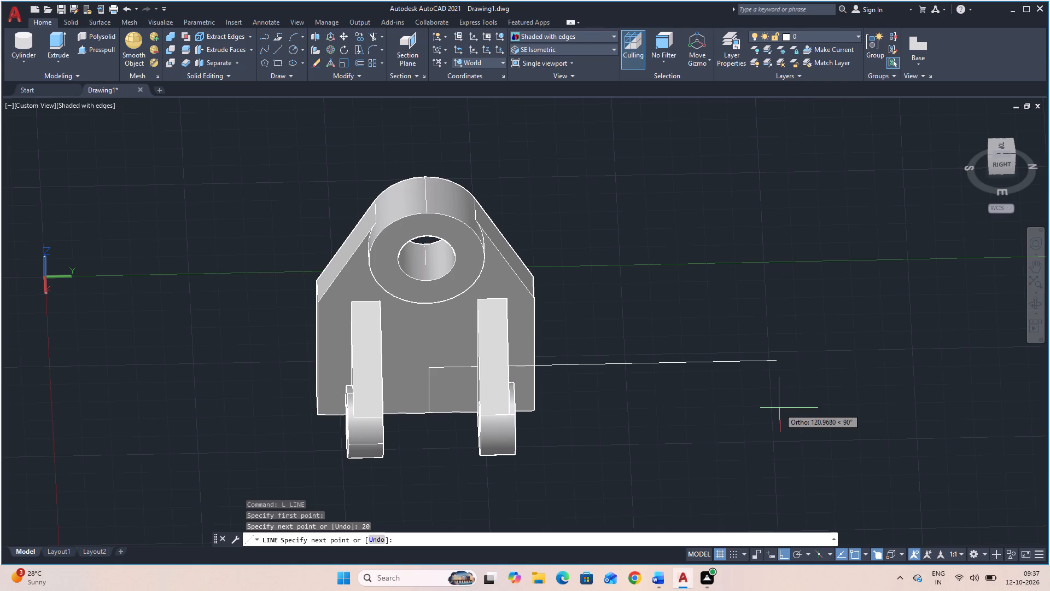
key(Escape)
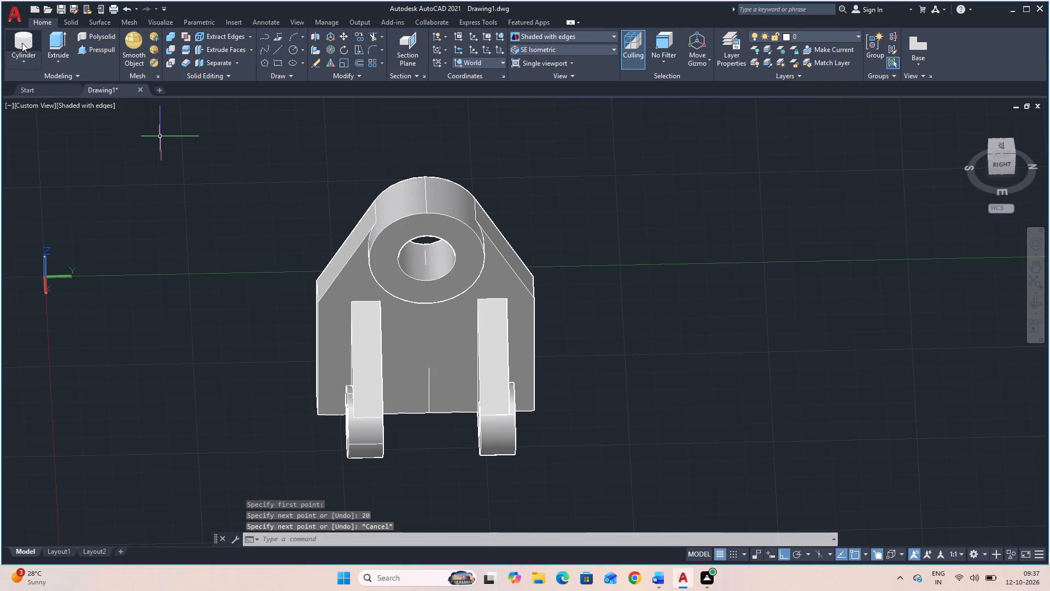
Create a cylinder of radius 8 centred on the line's upper end, with height -12 into the plate.
click(22, 42)
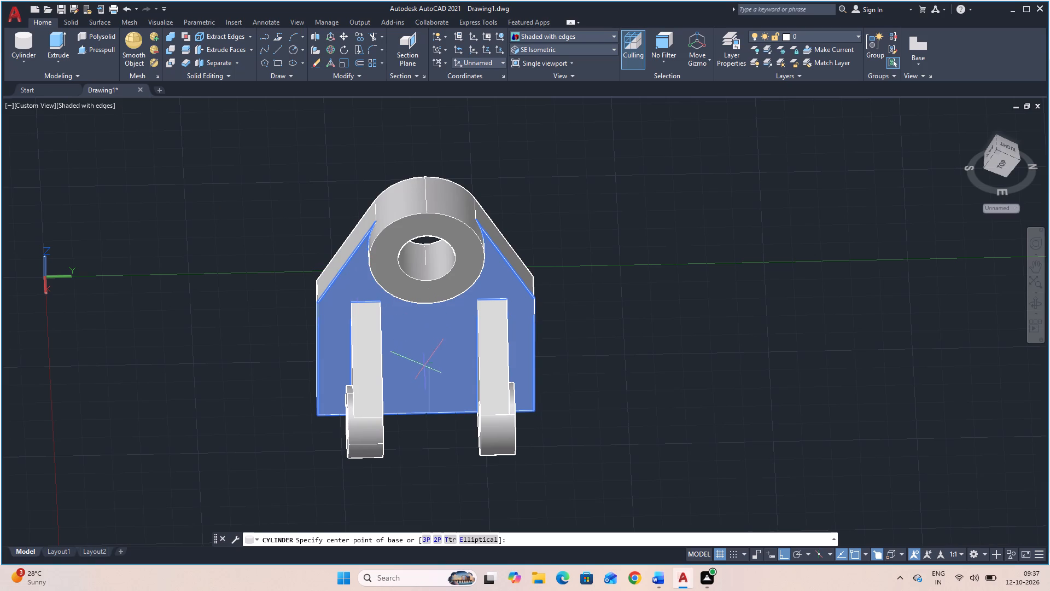
drag(431, 366, 436, 366)
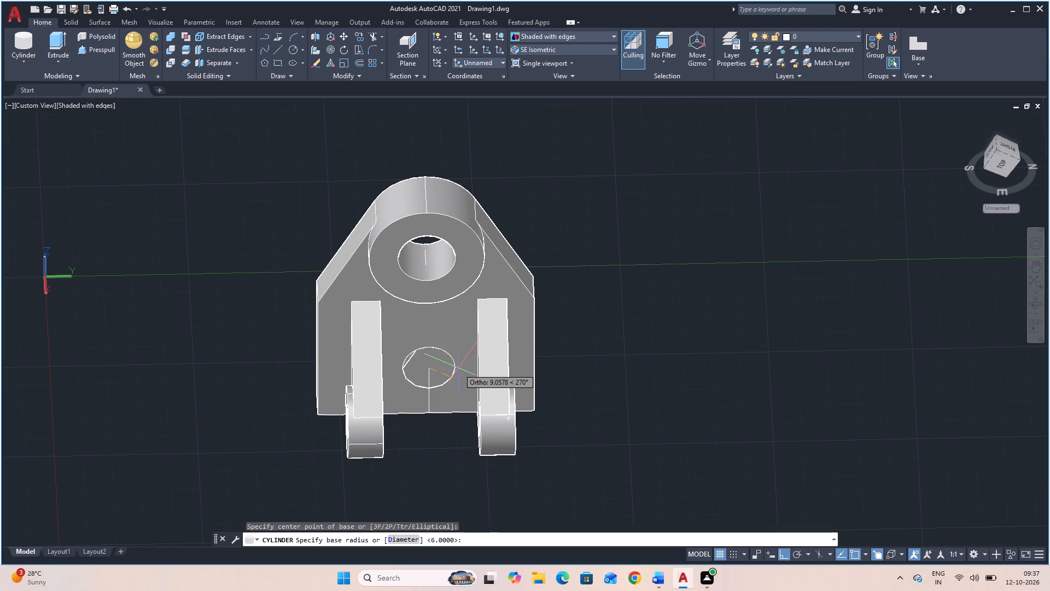
key(8)
key(Return)
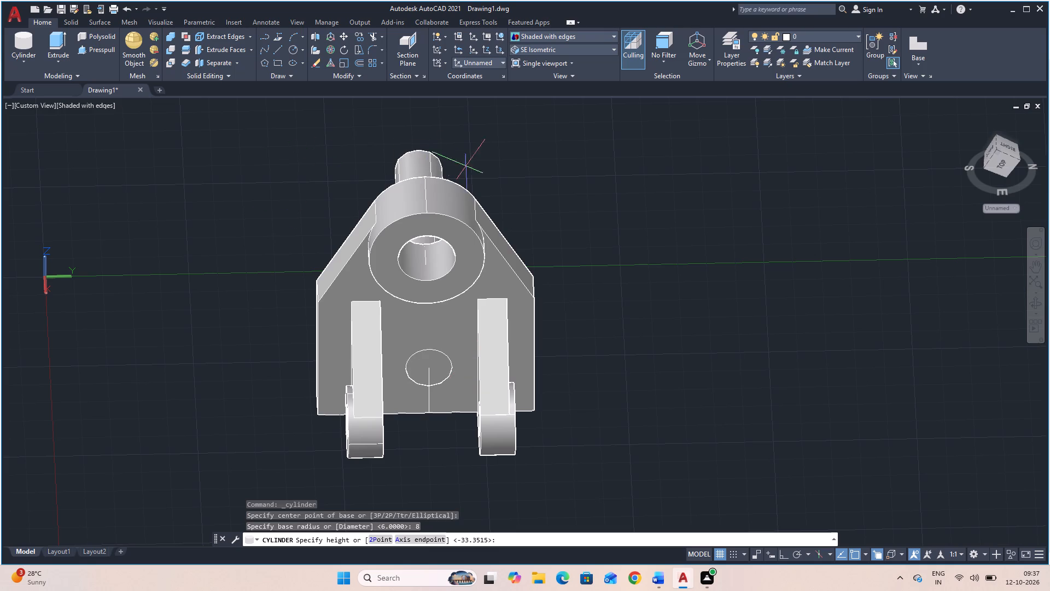
text(-0)
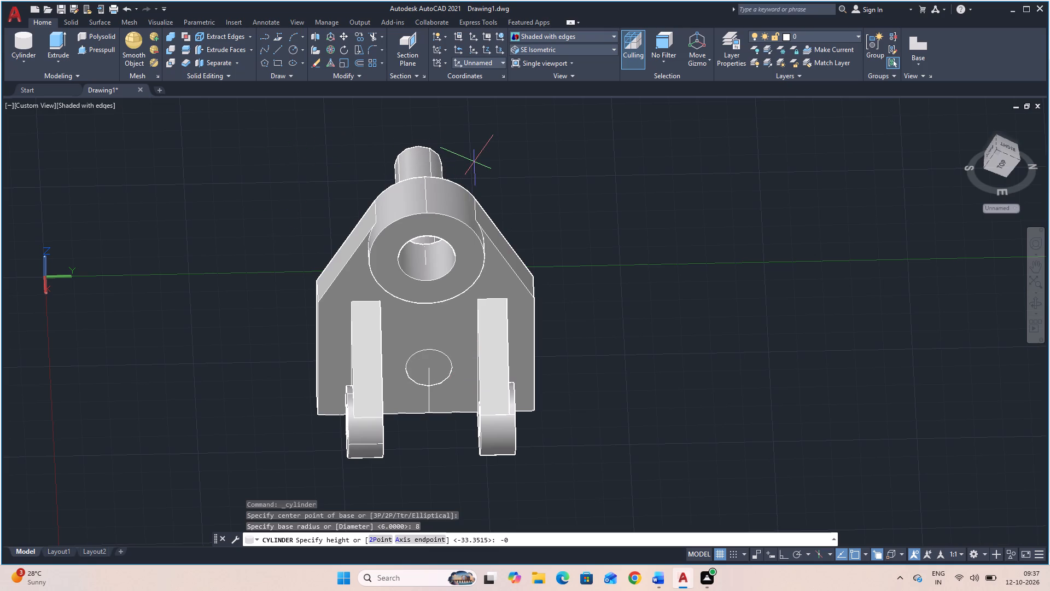
text(12)
key(Return)
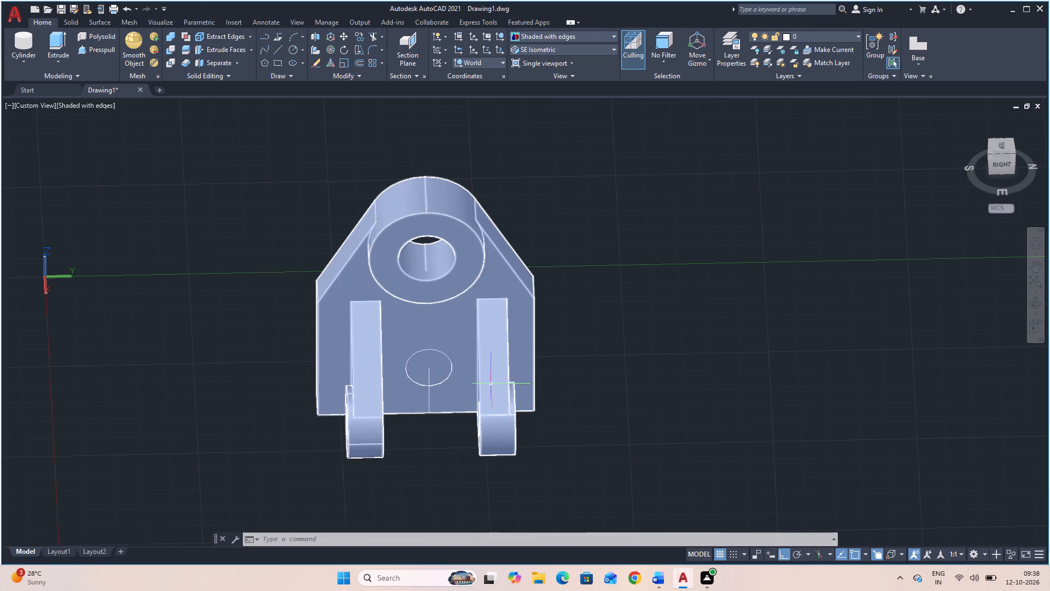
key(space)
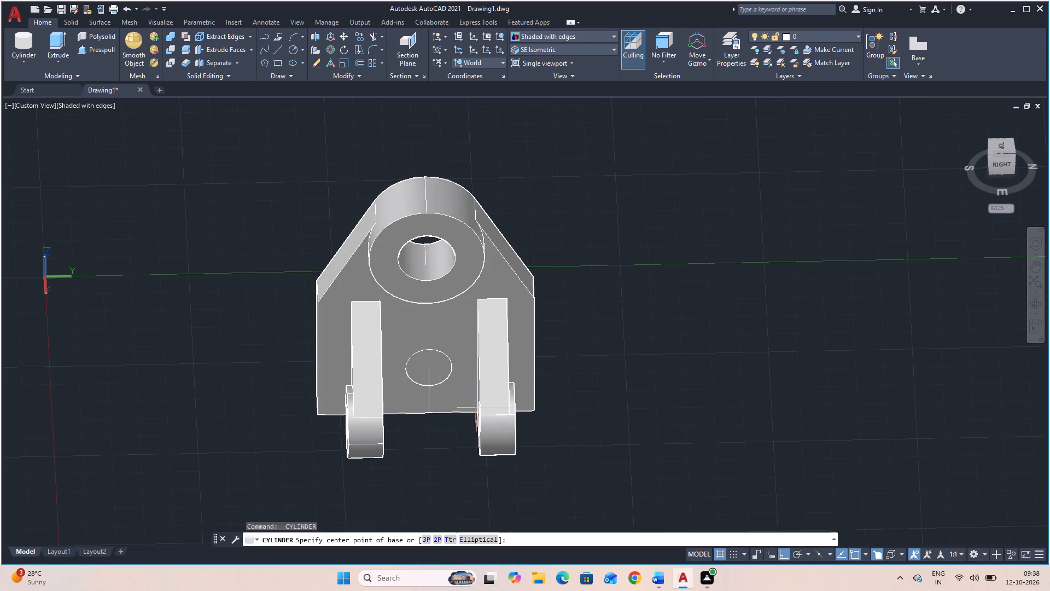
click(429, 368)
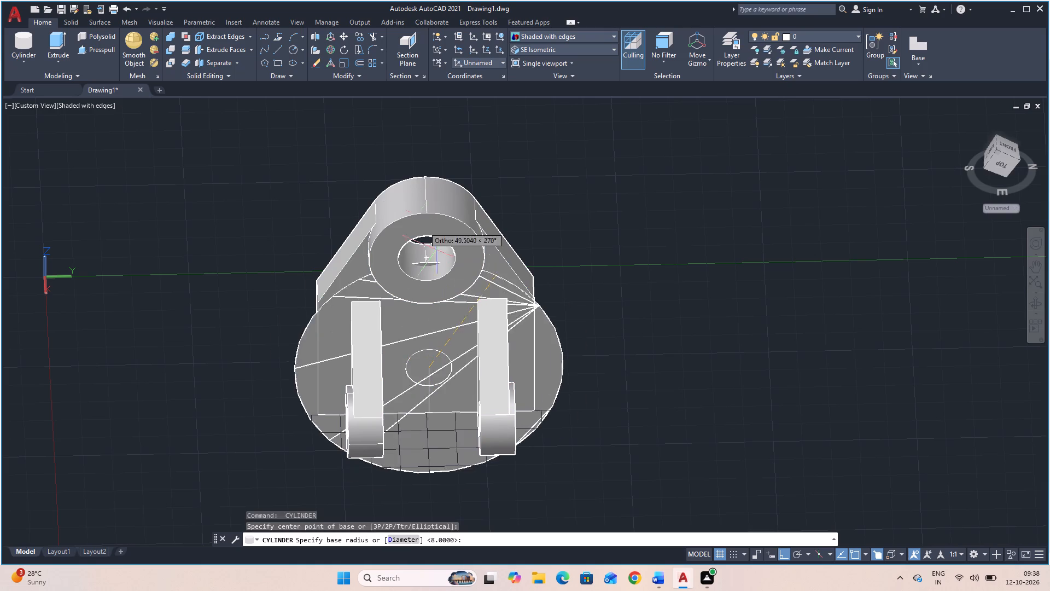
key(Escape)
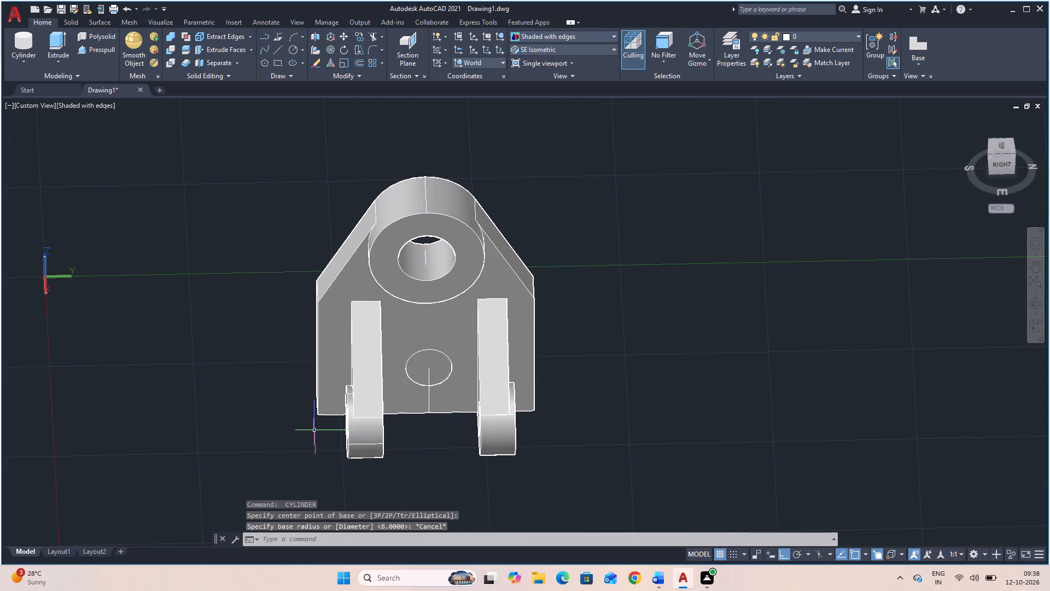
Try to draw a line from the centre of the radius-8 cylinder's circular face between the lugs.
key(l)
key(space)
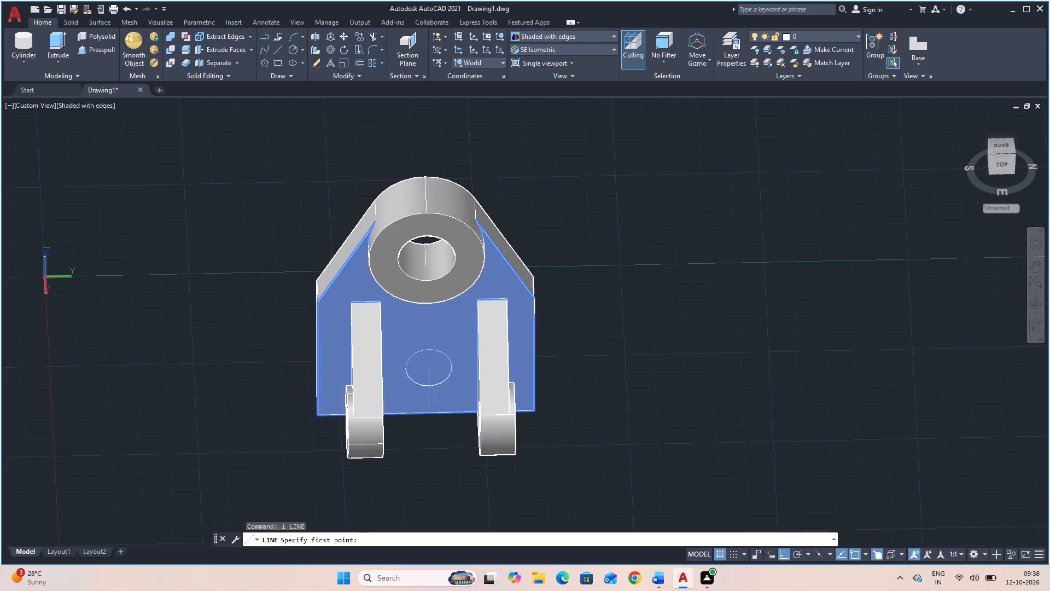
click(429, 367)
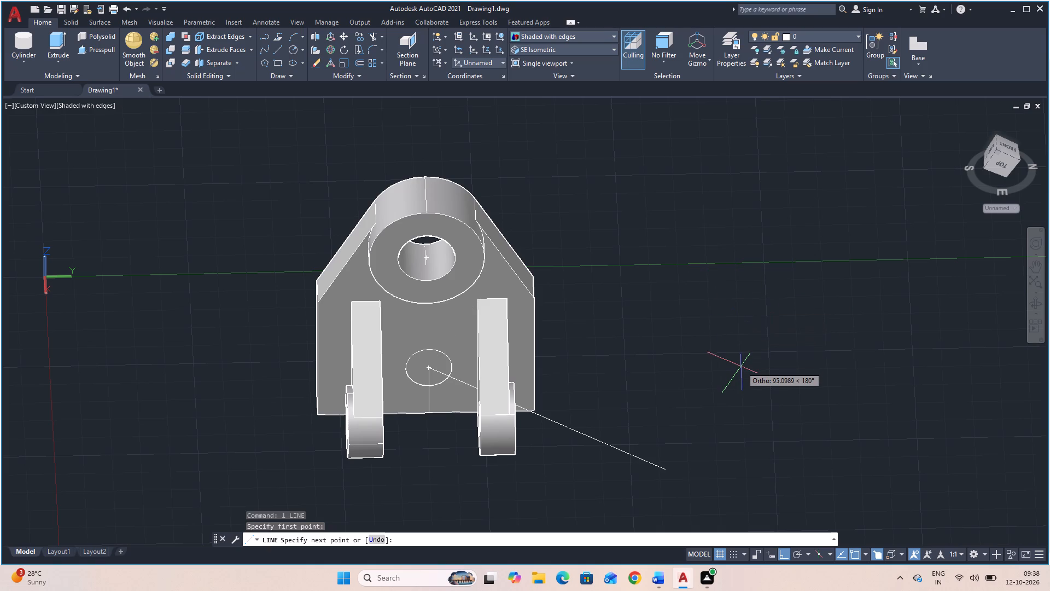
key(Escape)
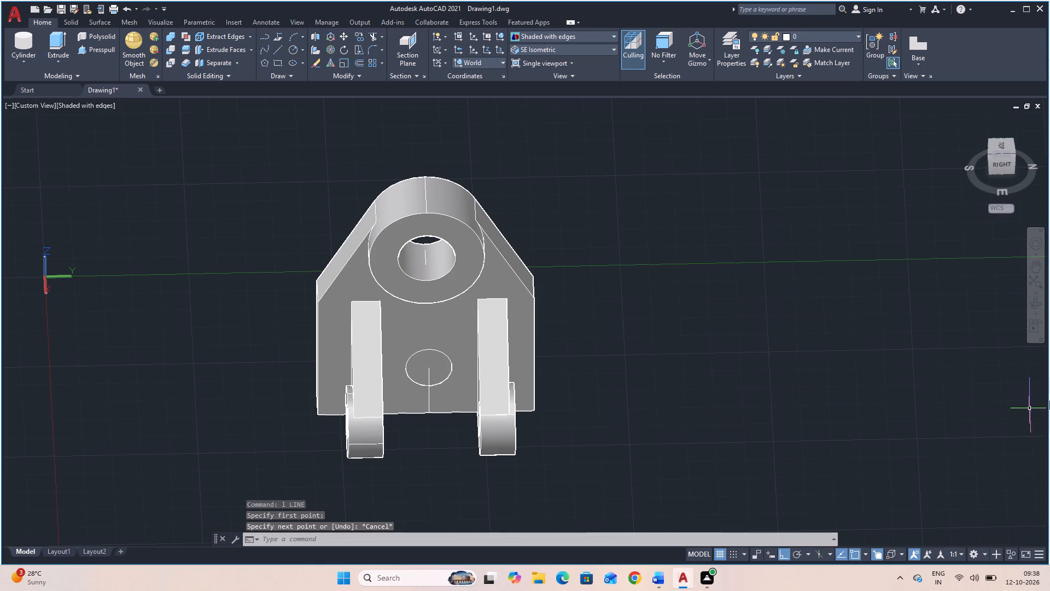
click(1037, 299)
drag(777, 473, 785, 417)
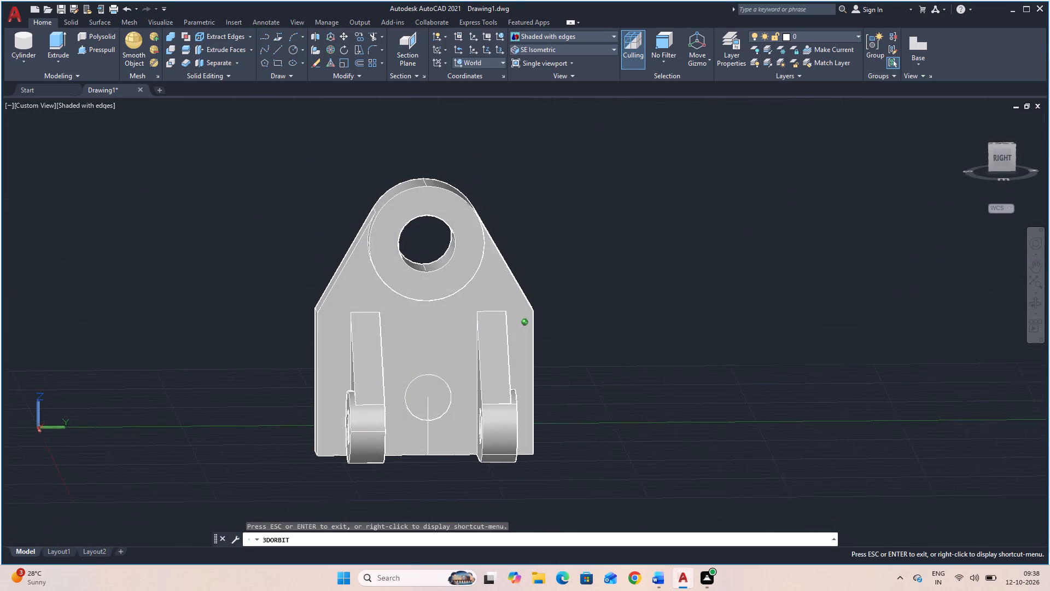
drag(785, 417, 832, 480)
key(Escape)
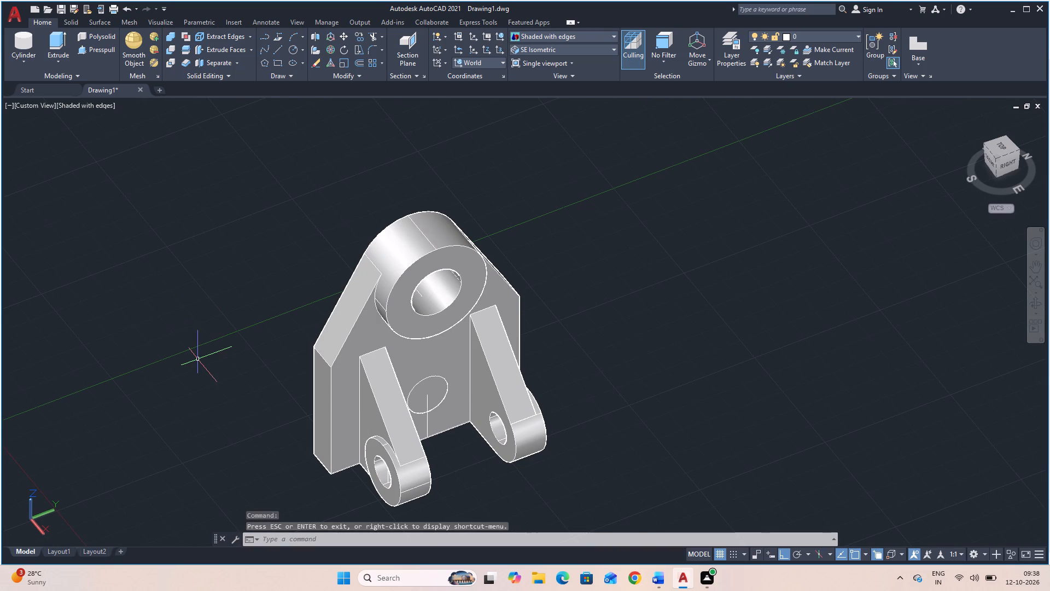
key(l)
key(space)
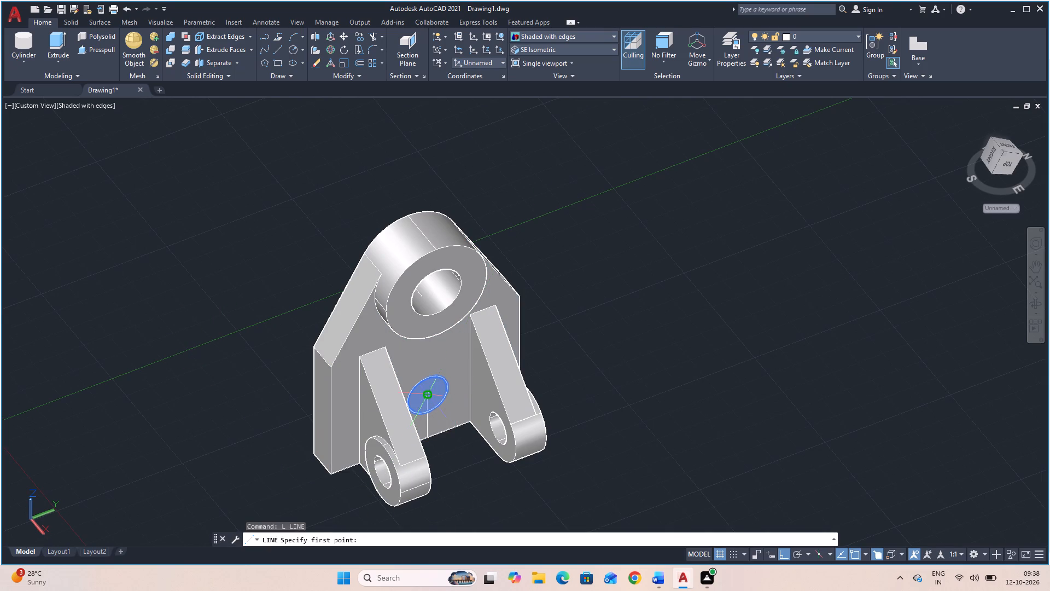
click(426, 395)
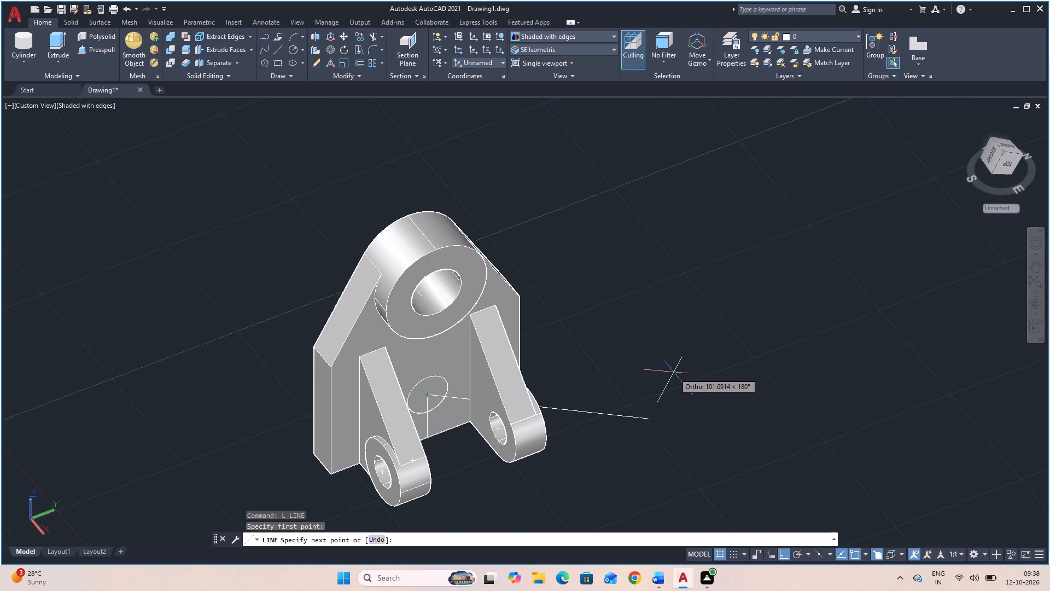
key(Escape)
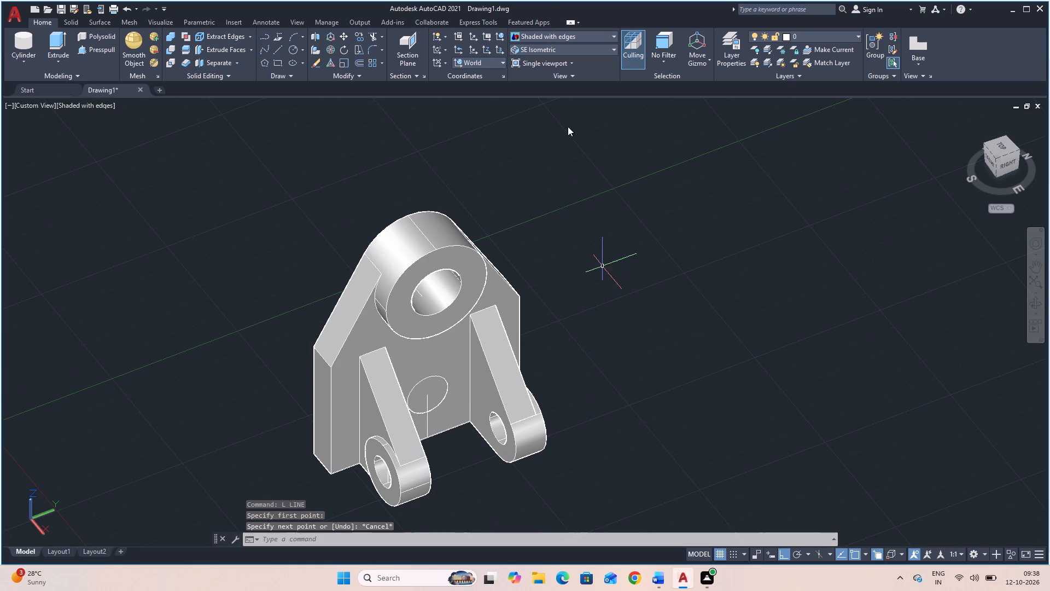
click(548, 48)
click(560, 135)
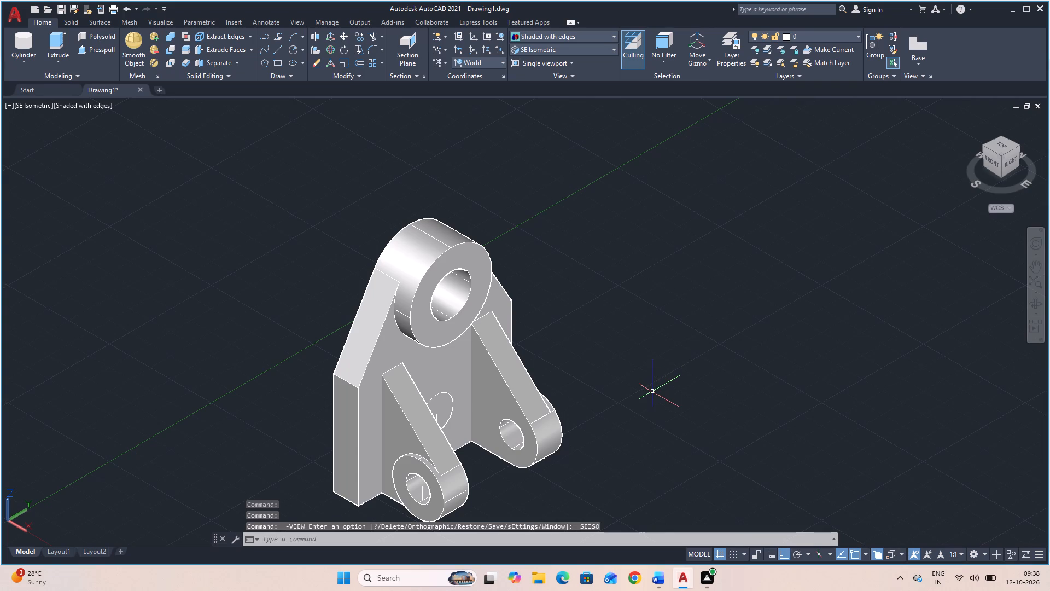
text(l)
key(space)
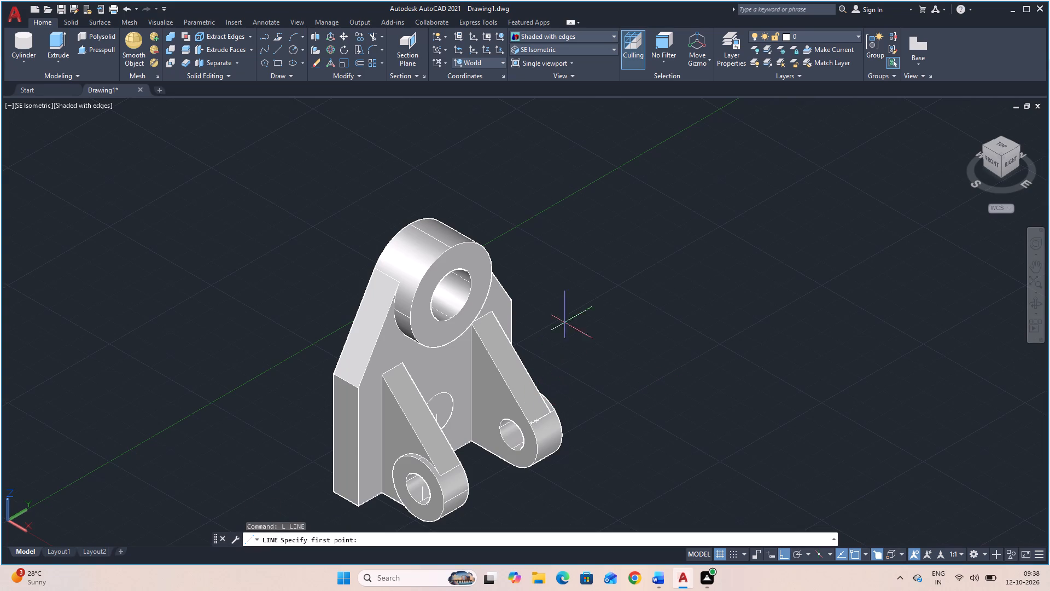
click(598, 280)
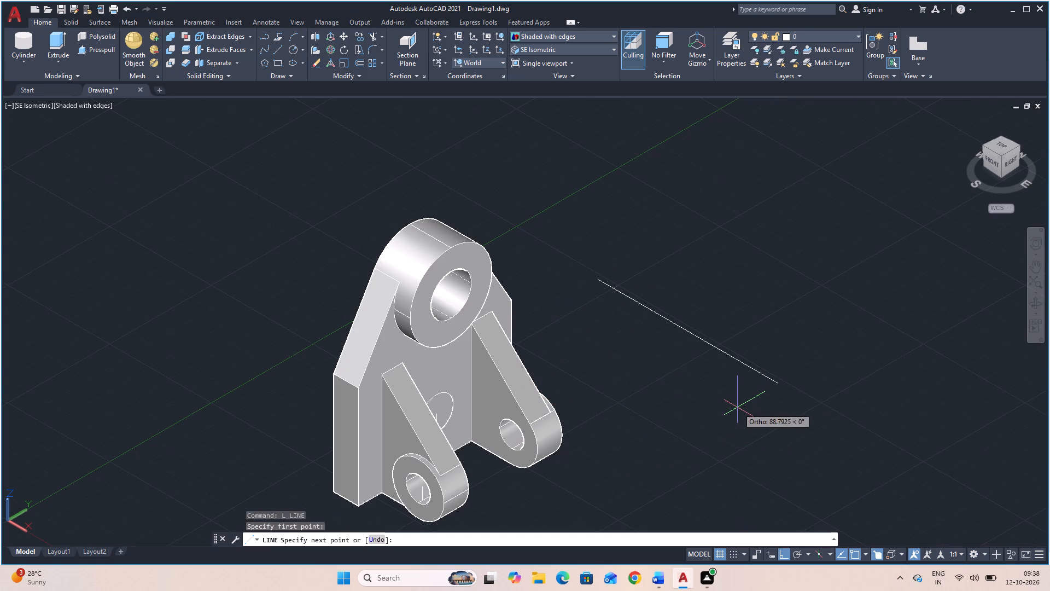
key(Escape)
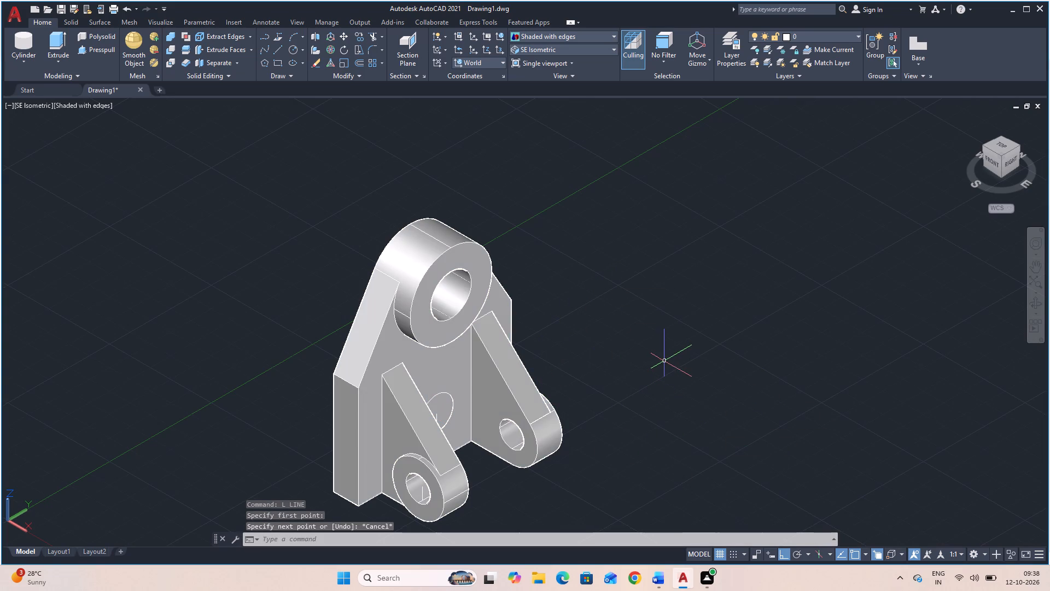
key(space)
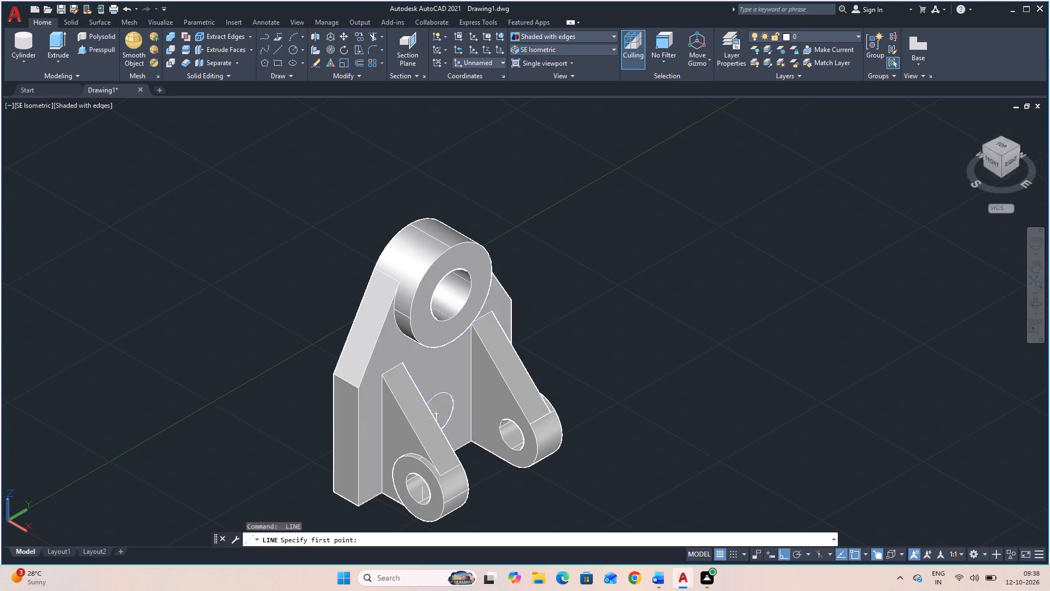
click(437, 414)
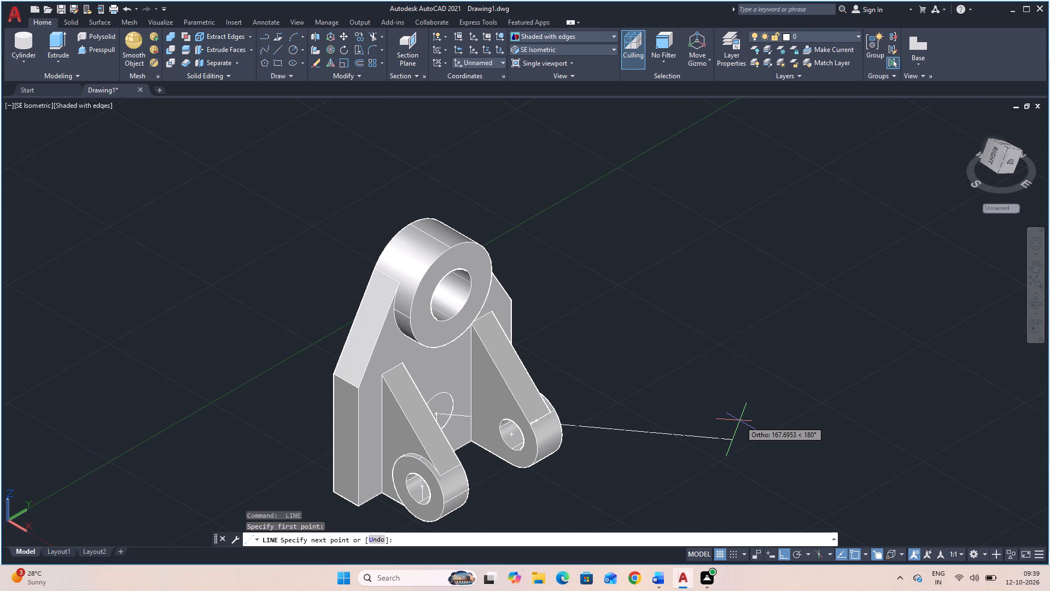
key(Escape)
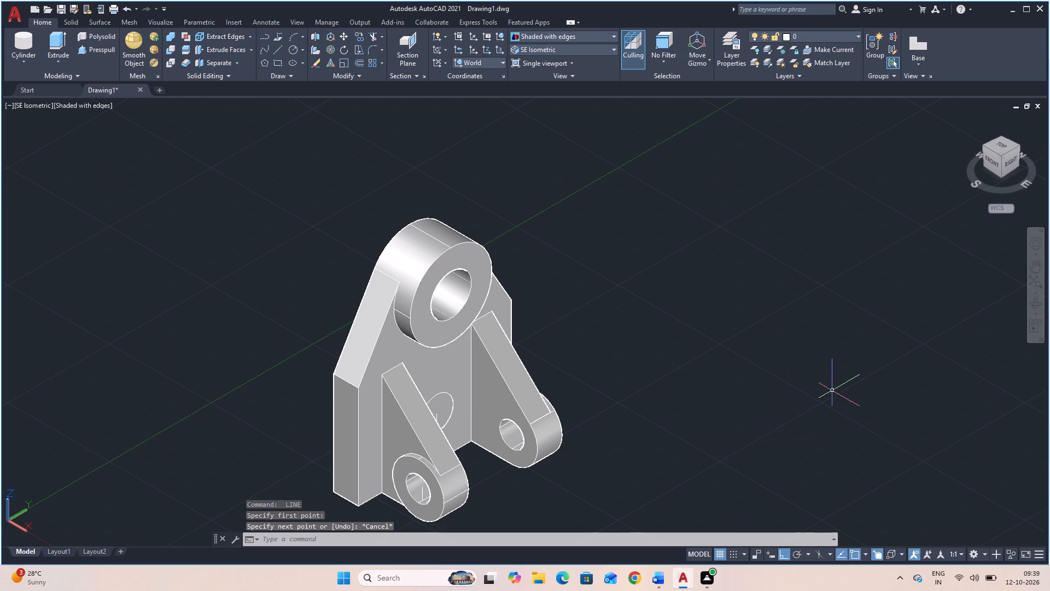
In the Right view, draw a line from the centre of the large bore to the centre of the radius-8 cylinder.
click(585, 48)
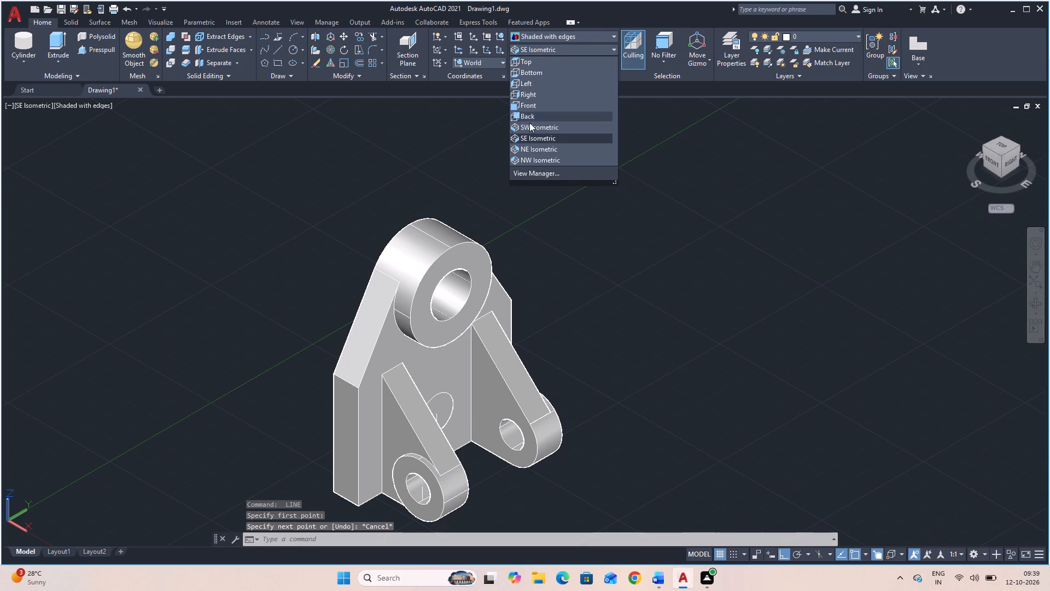
click(539, 94)
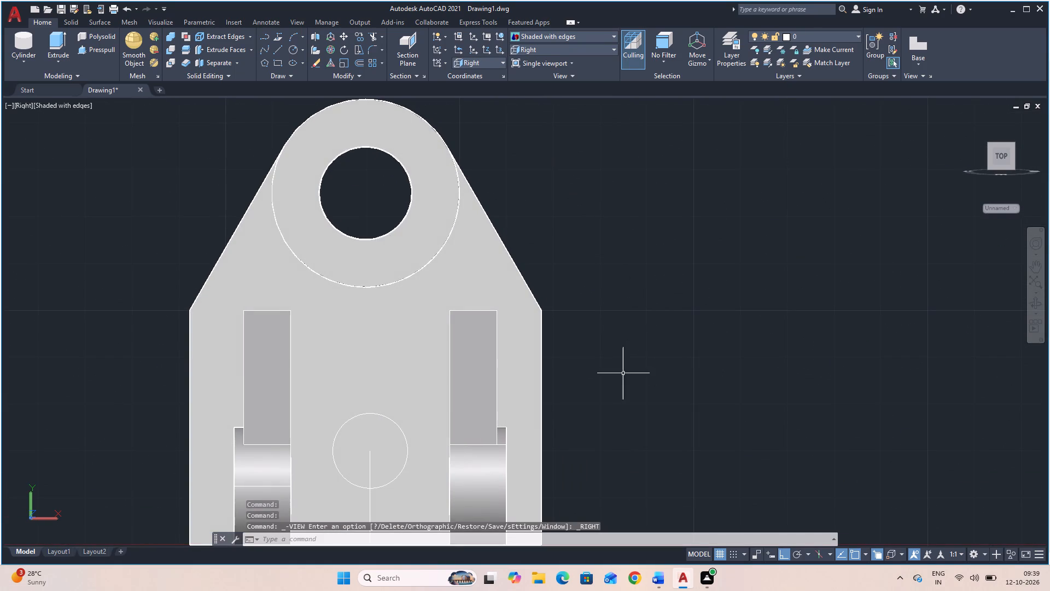
middle_drag(623, 374, 647, 280)
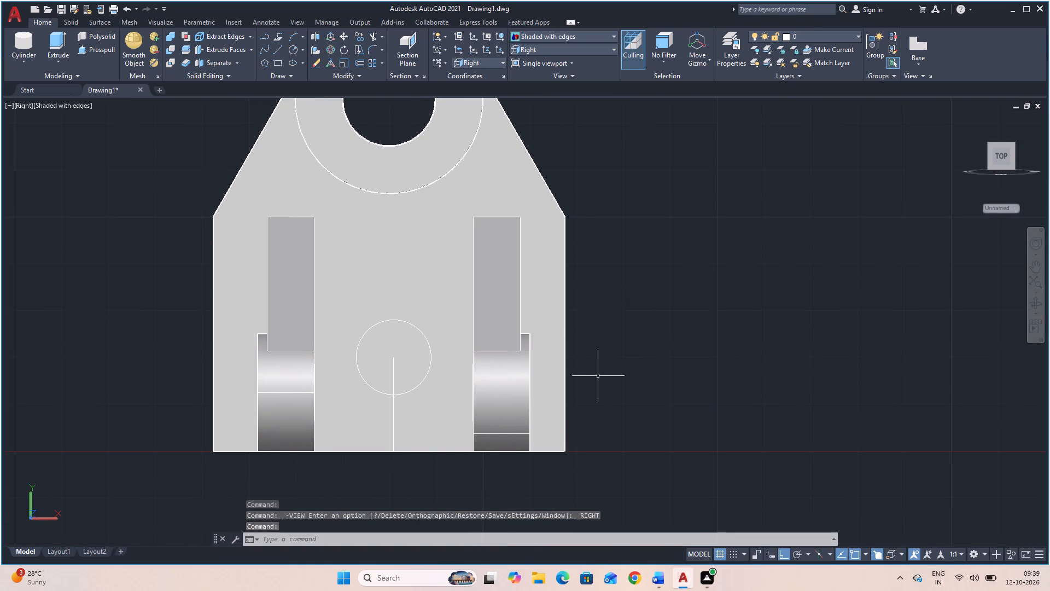
key(Escape)
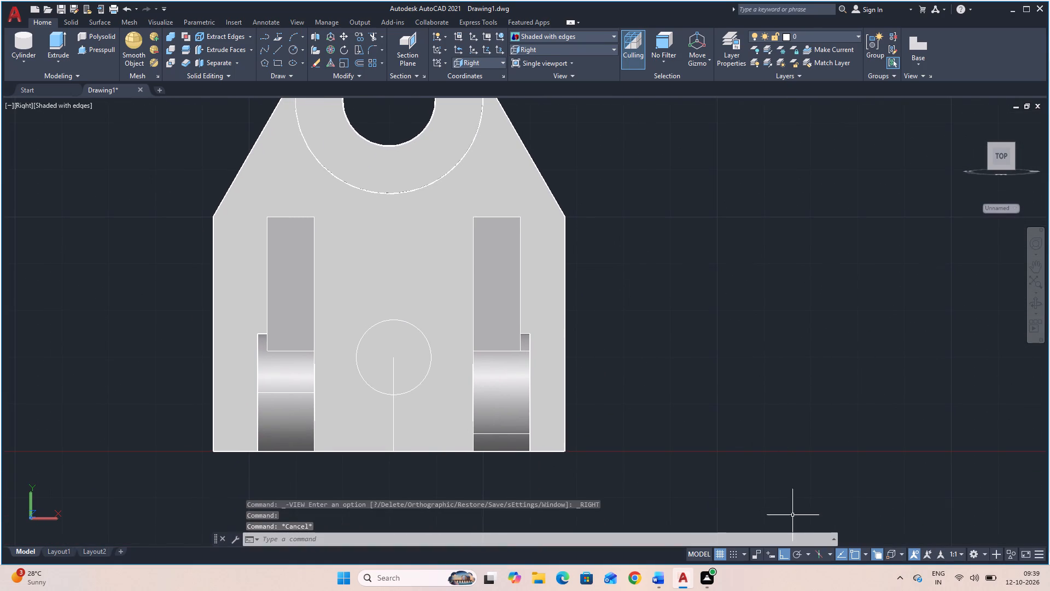
key(space)
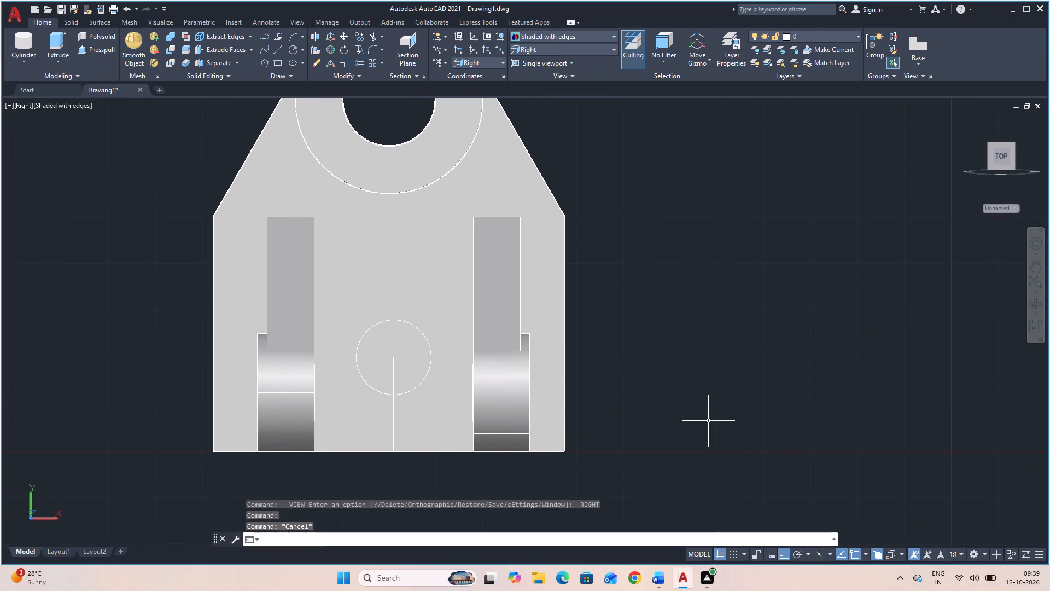
key(Escape)
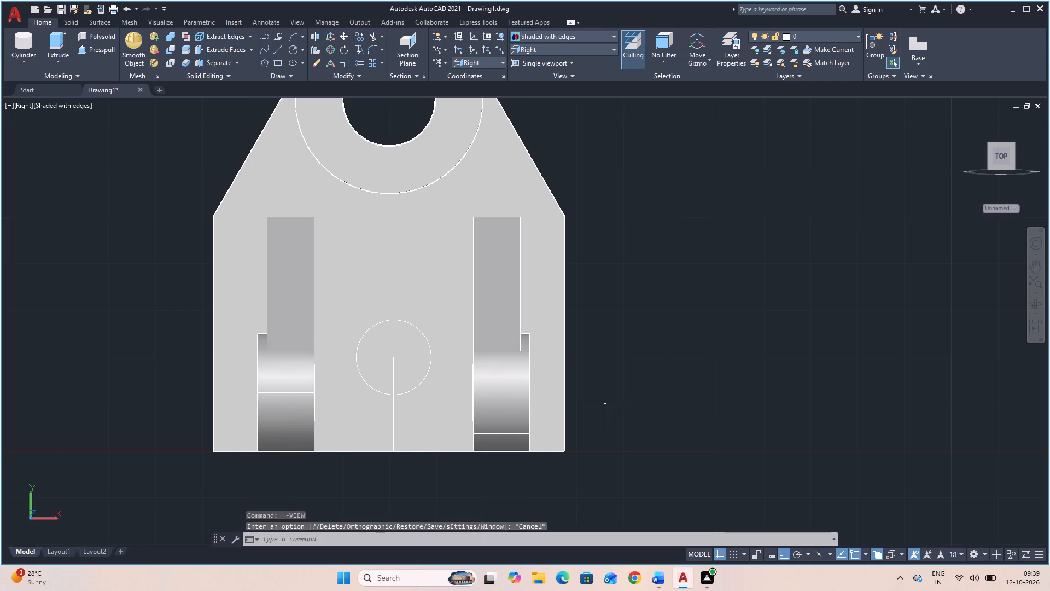
text(l)
key(space)
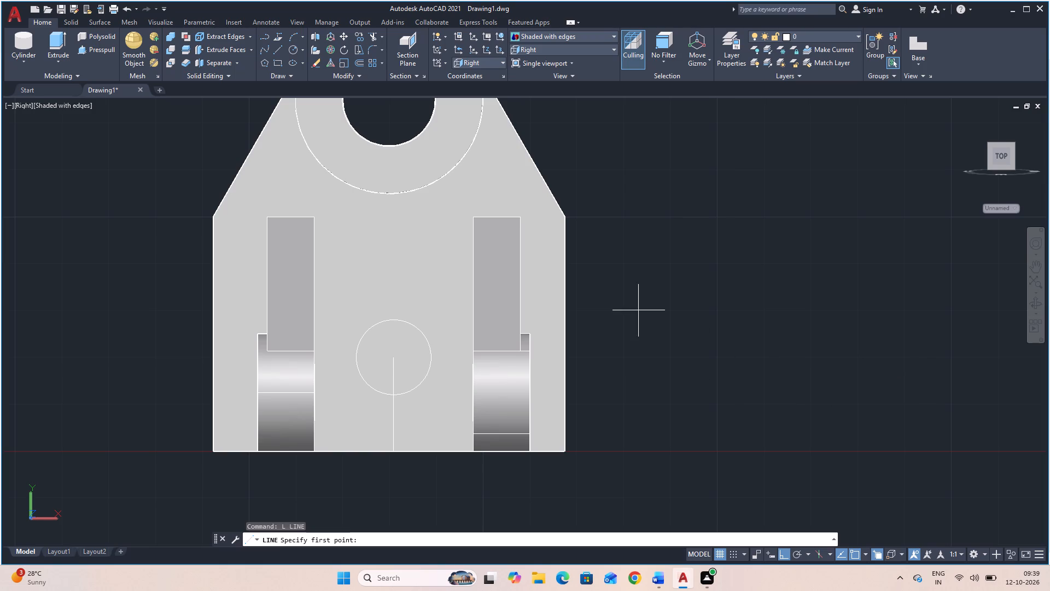
middle_drag(679, 307, 703, 379)
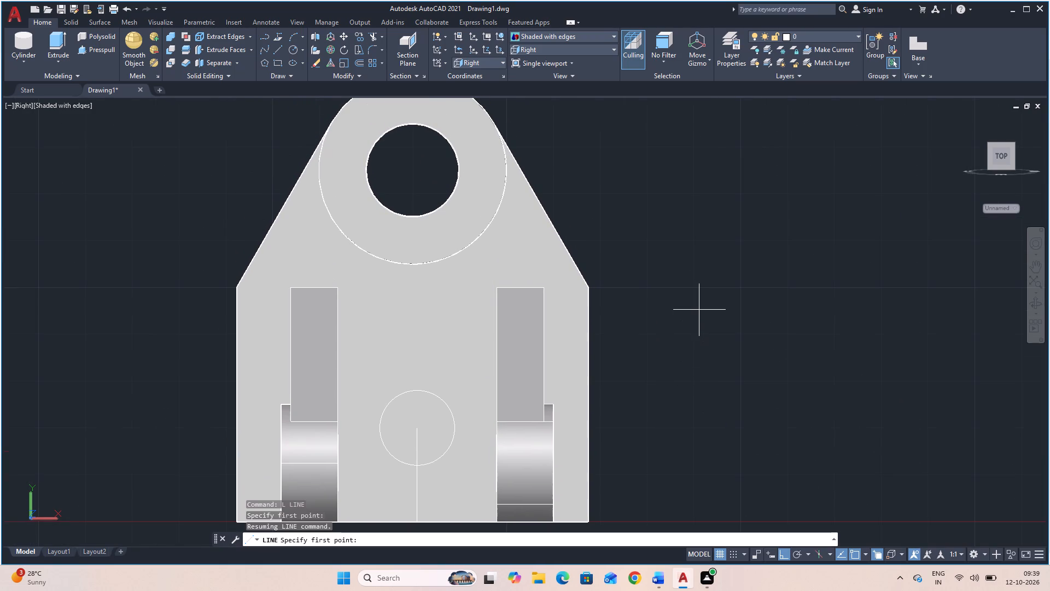
key(l)
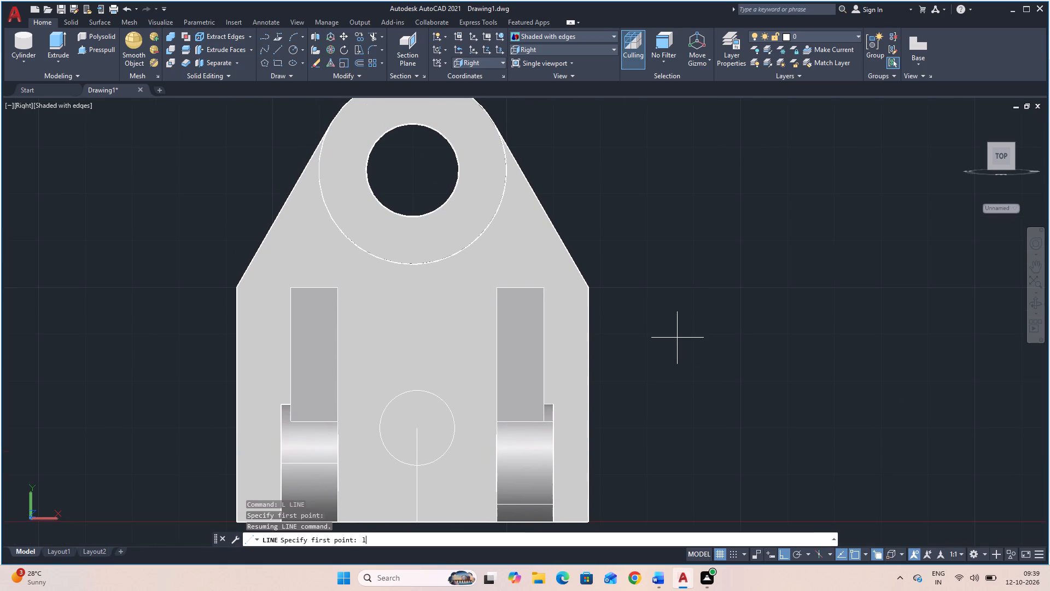
key(space)
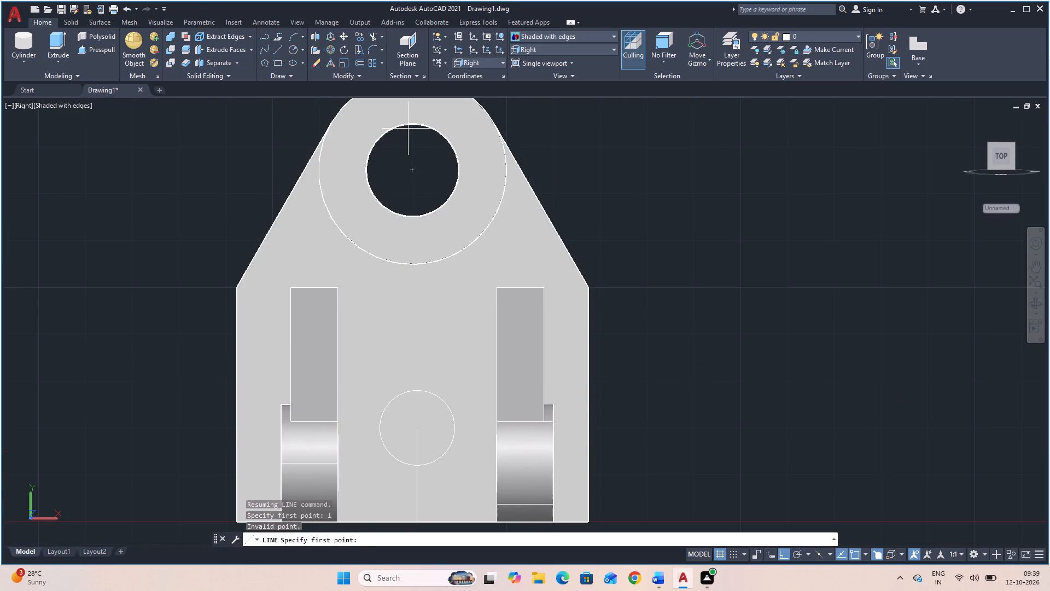
click(411, 172)
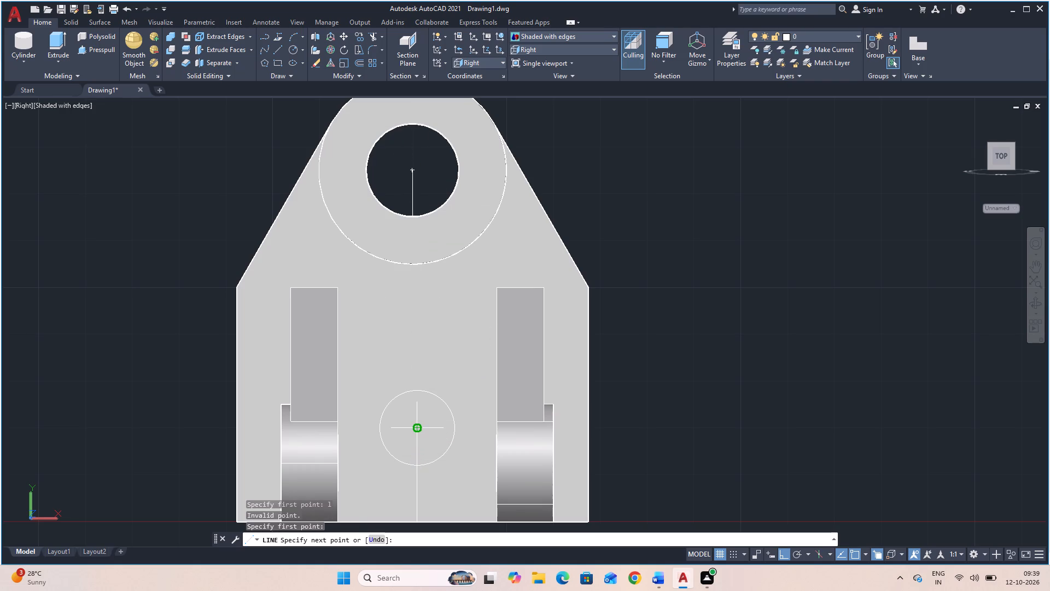
click(422, 431)
key(Escape)
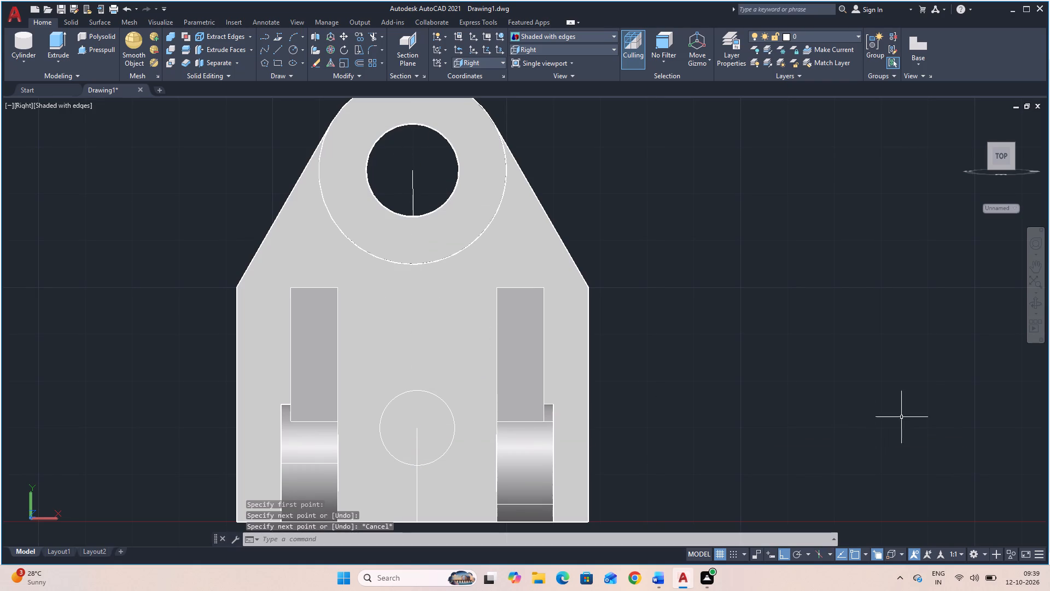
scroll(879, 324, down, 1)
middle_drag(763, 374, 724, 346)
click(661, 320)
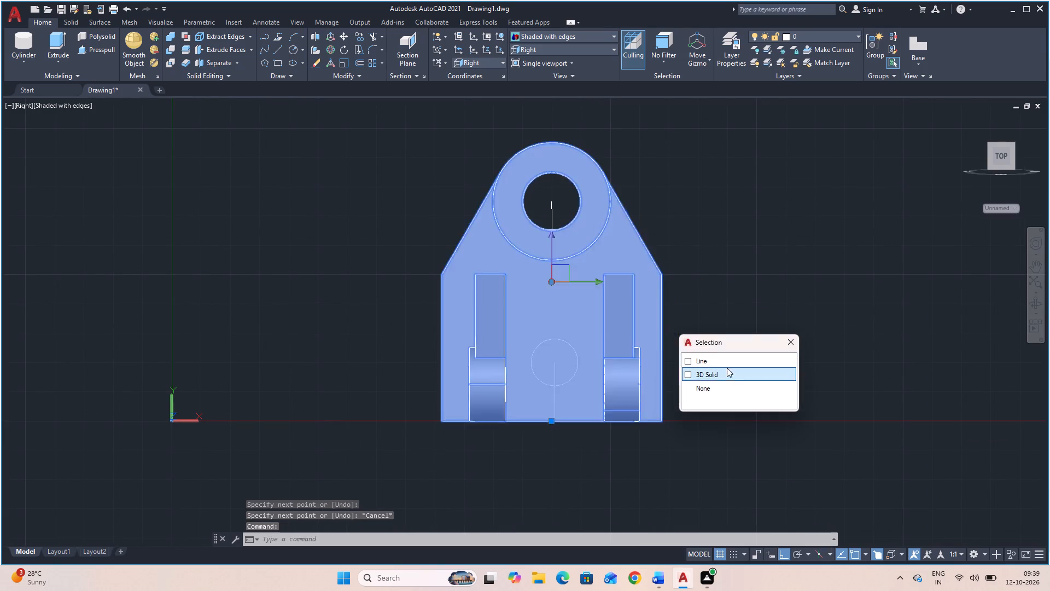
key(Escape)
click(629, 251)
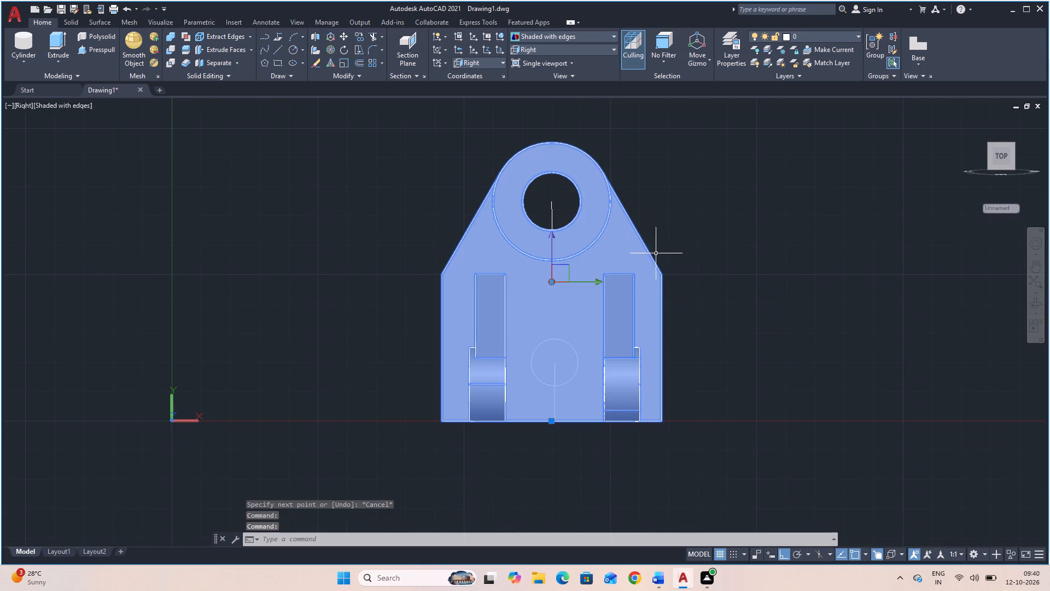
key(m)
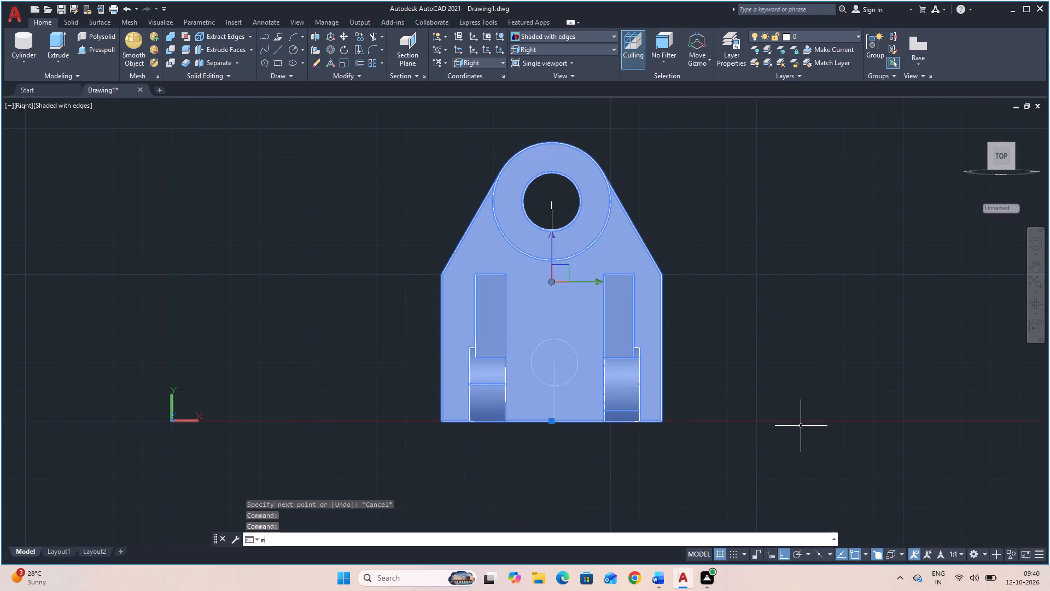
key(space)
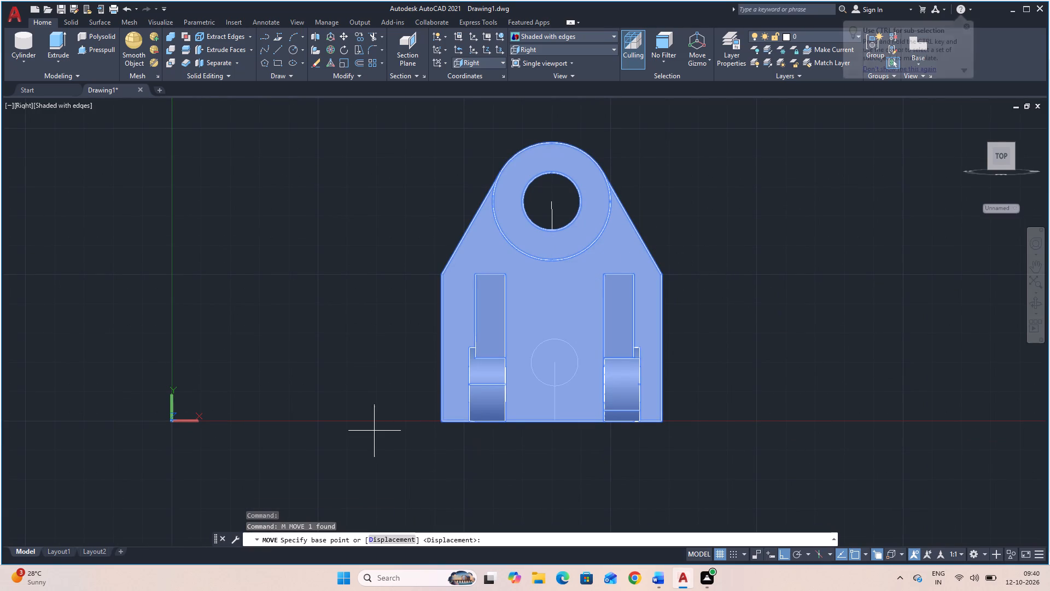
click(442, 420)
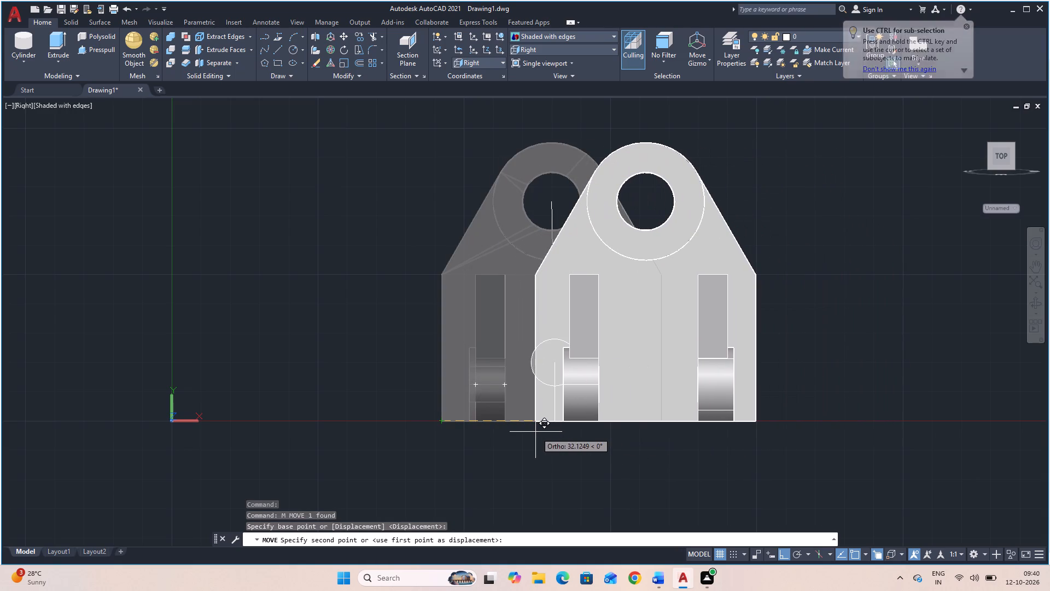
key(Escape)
Move the bracket and the radius-8 cylinder together horizontally off the construction lines, using the plate's lower corner as base point.
click(521, 407)
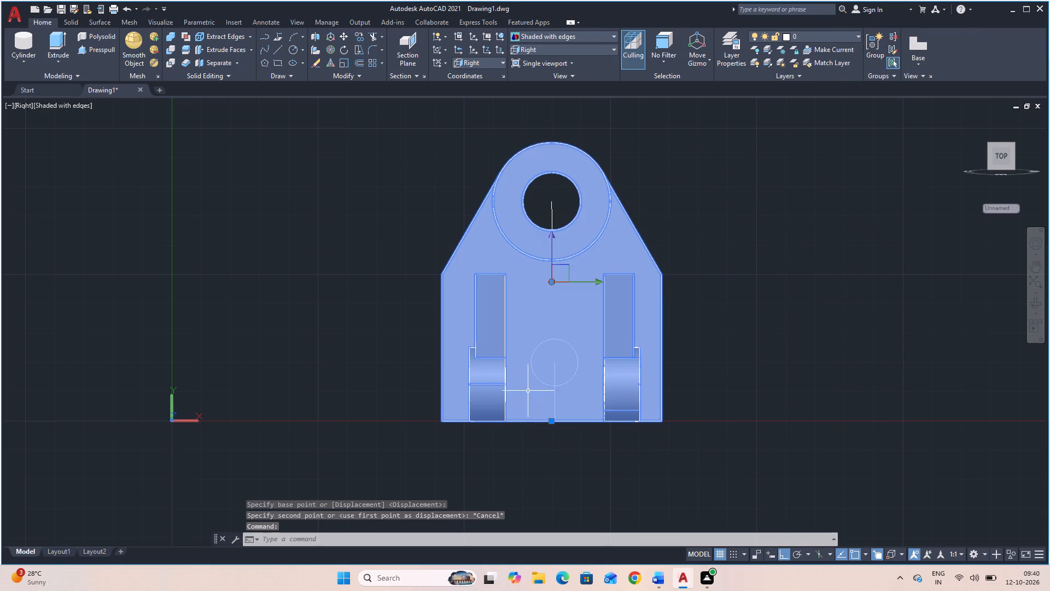
click(551, 359)
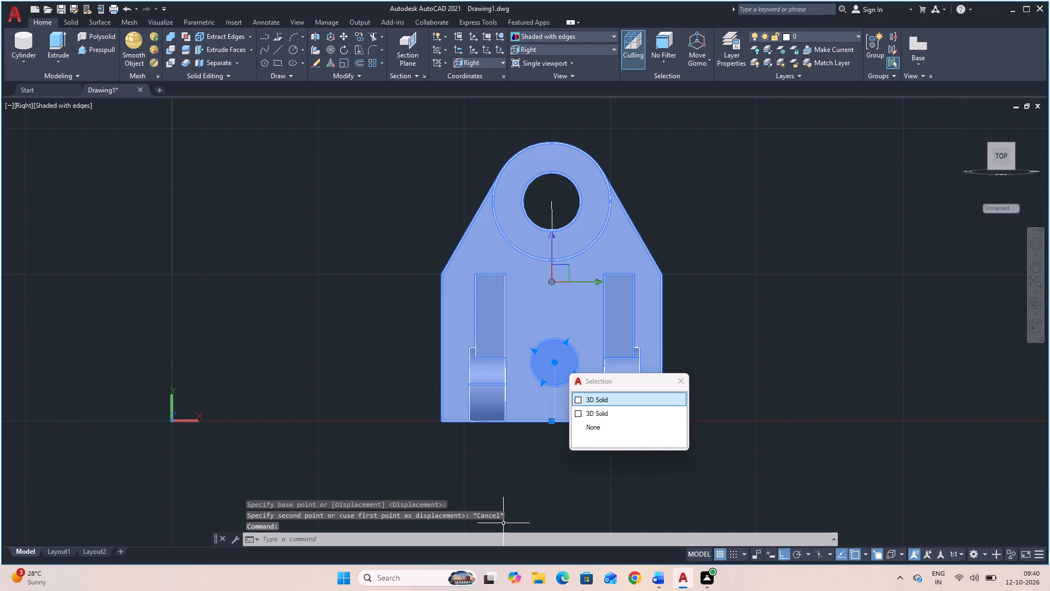
key(m)
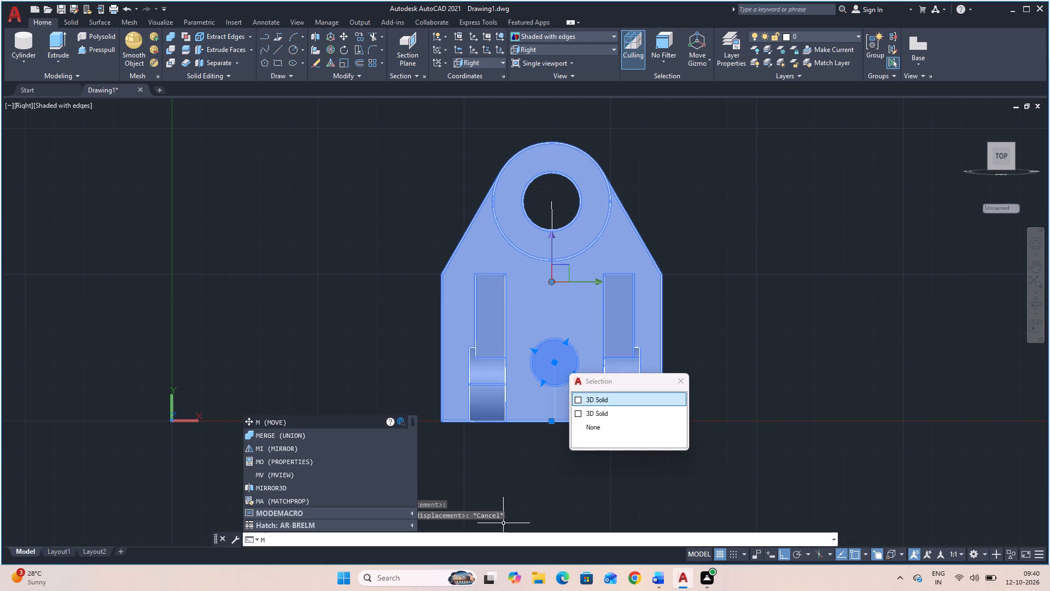
key(space)
key(space)
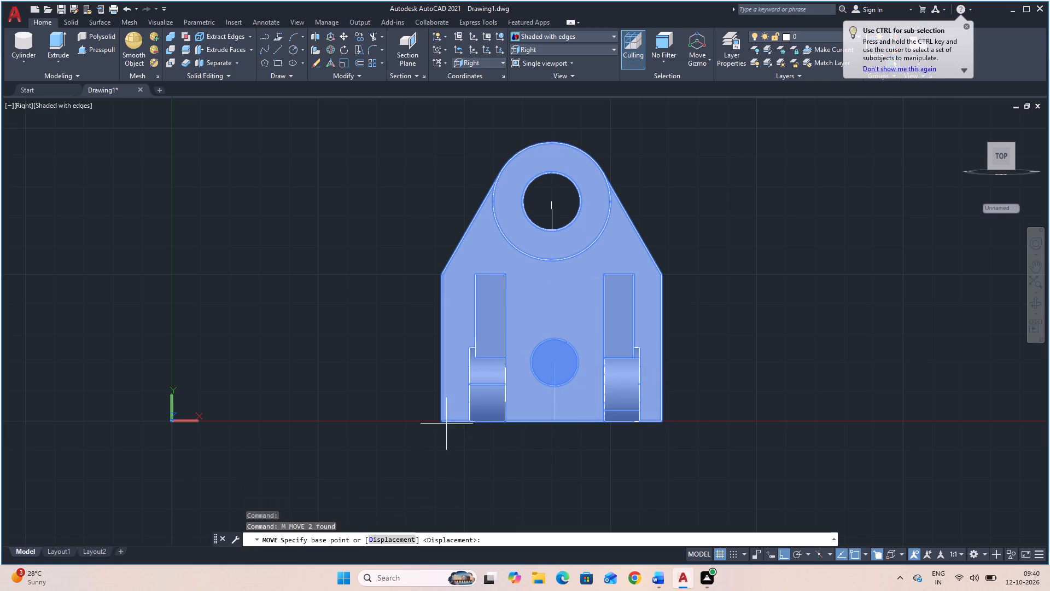
click(444, 422)
click(658, 433)
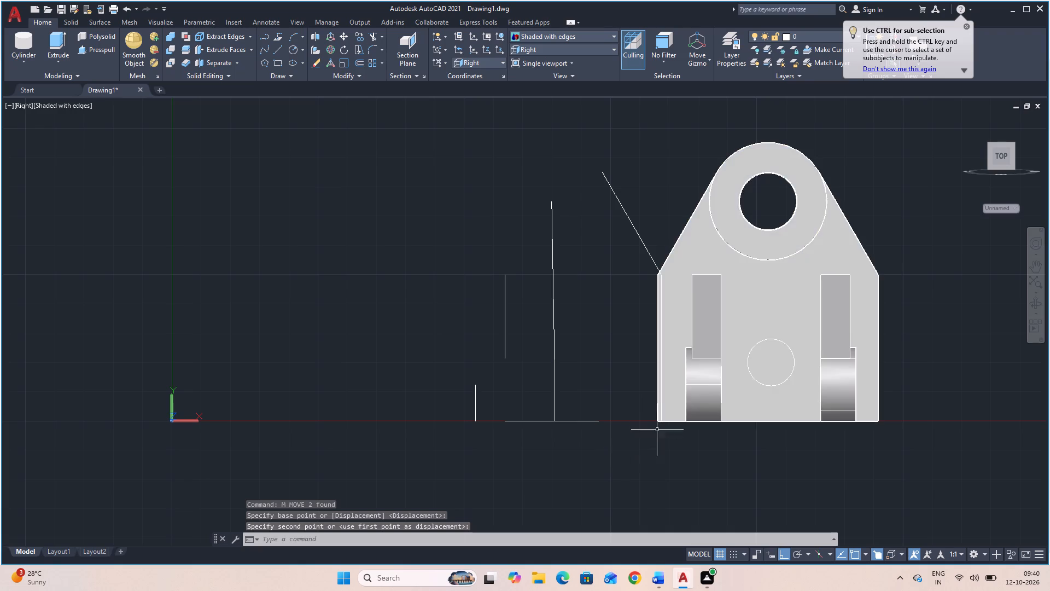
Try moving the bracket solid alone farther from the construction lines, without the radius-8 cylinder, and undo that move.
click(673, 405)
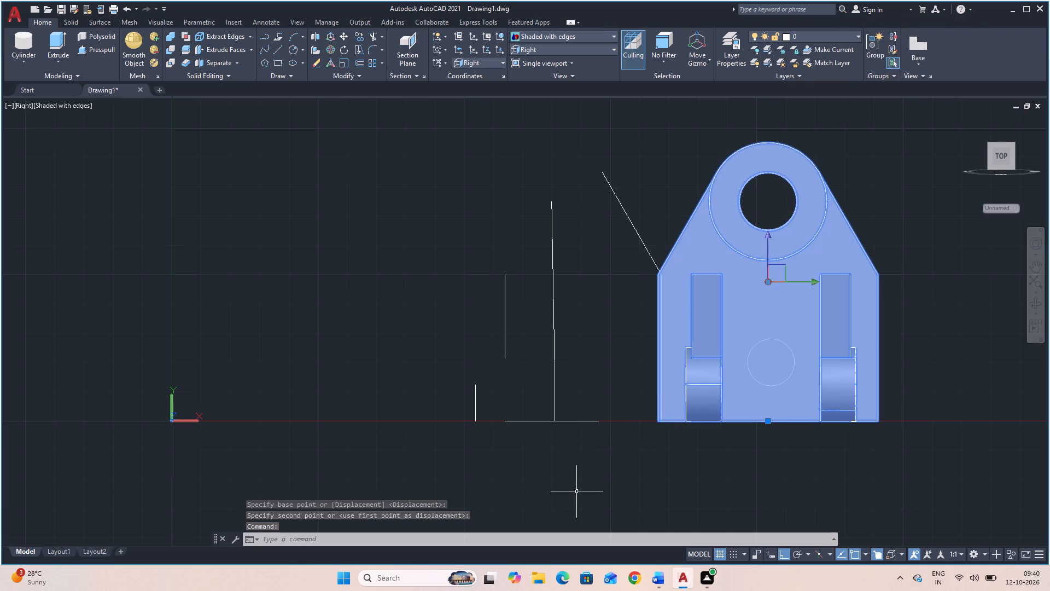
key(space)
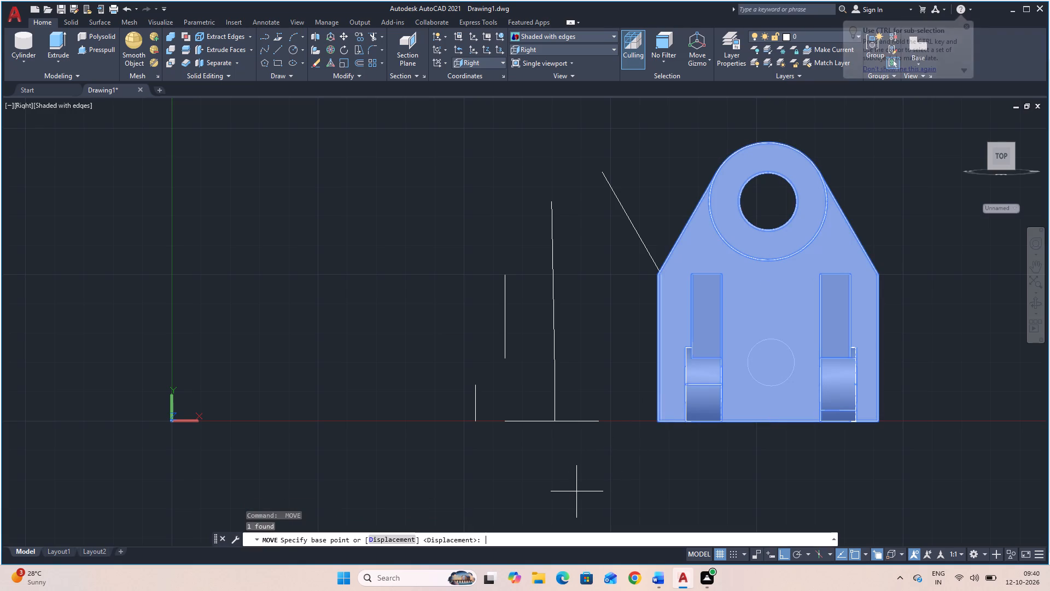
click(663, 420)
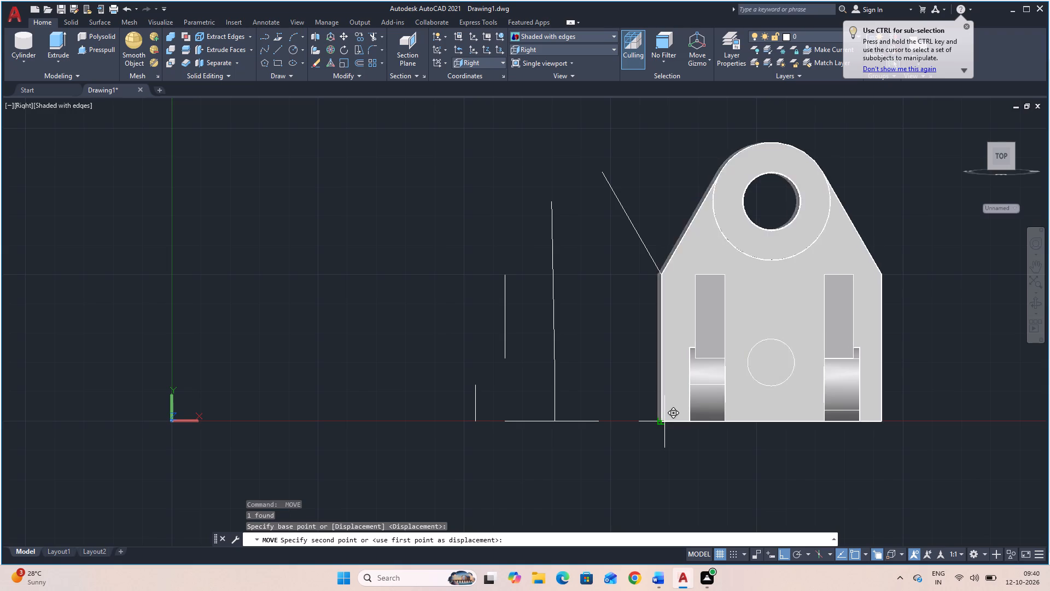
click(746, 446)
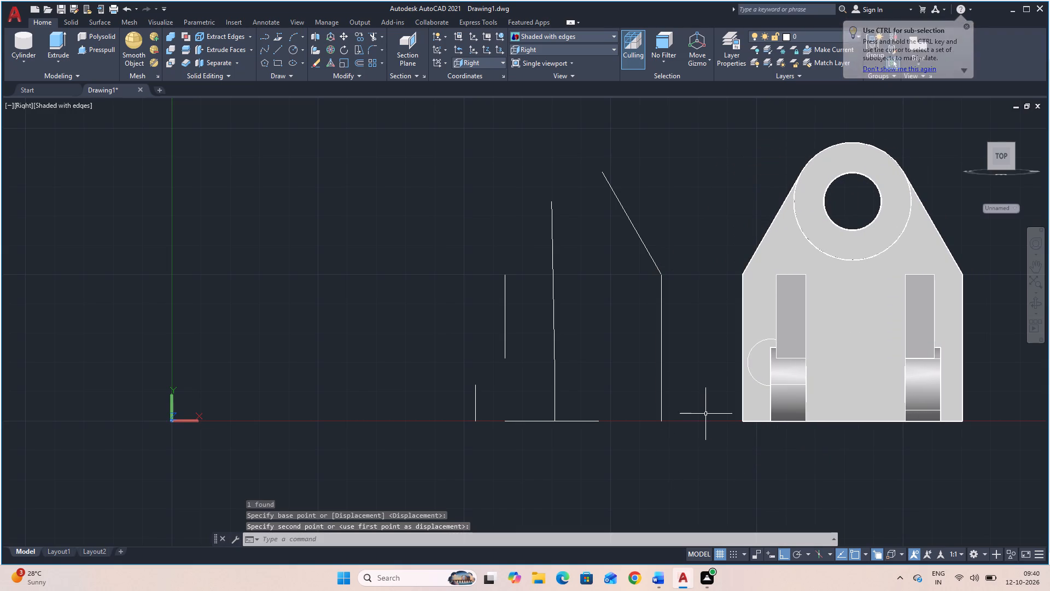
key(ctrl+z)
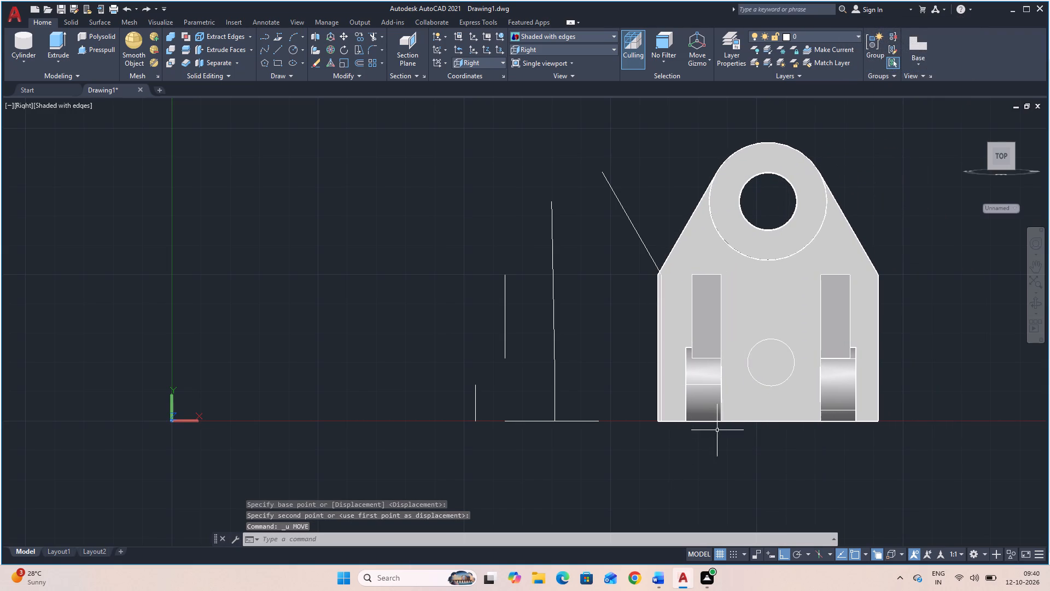
Move the bracket and the radius-8 cylinder together farther along the horizontal axis, completely clear of all the construction lines.
click(748, 402)
click(763, 367)
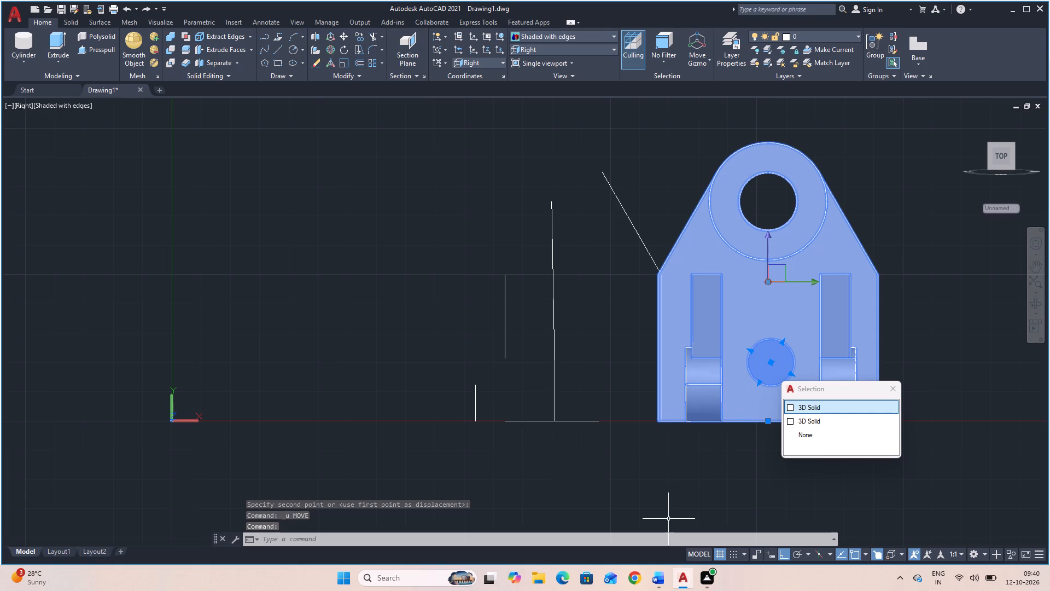
key(space)
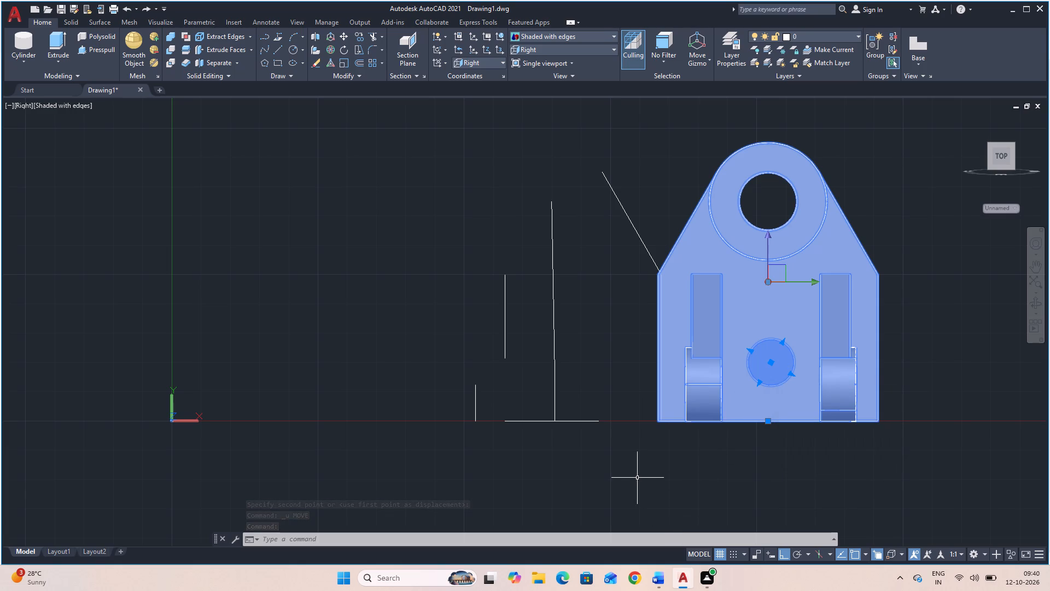
key(m)
key(space)
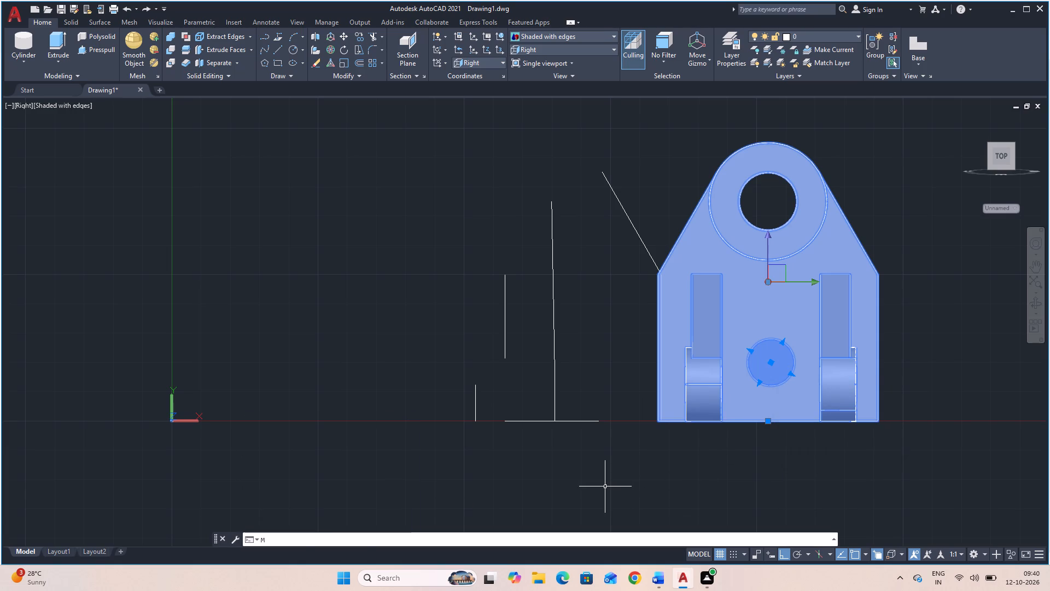
click(661, 419)
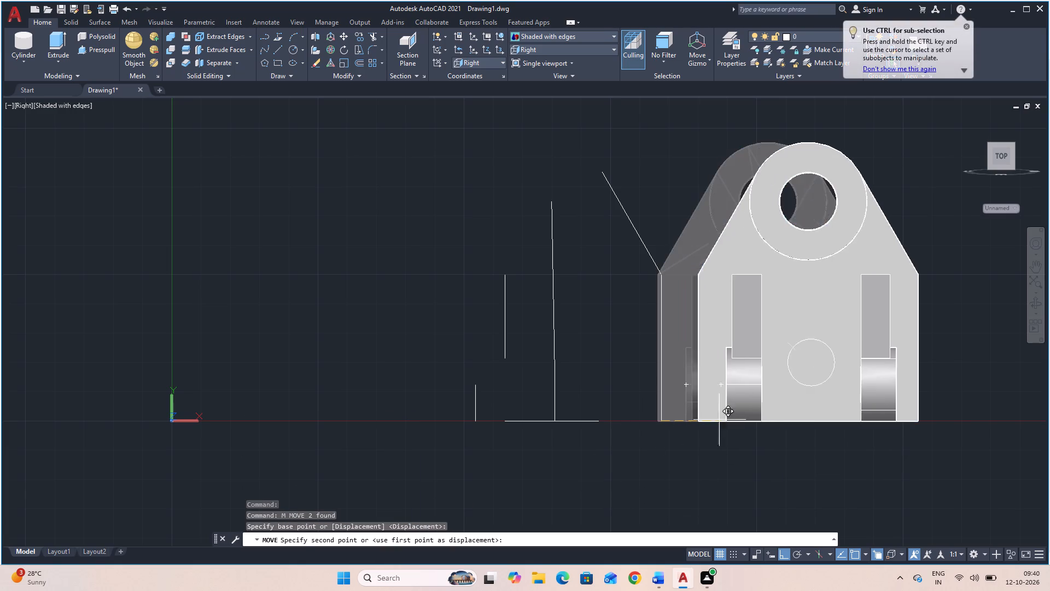
click(755, 422)
middle_drag(721, 470, 659, 461)
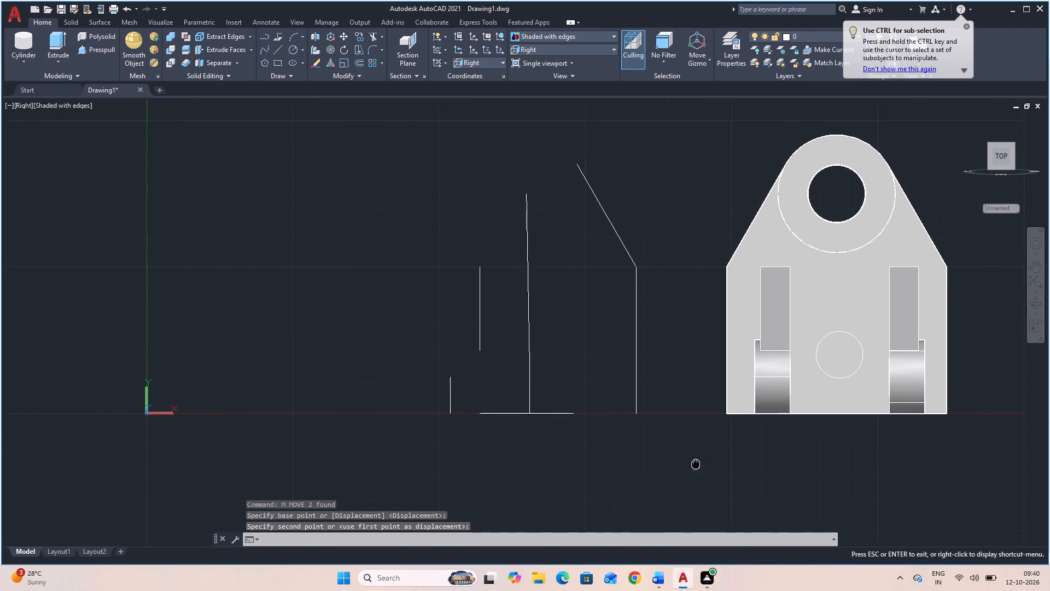
Examine the bracket and the separated construction lines in the SE Isometric view and by orbiting around them.
middle_drag(659, 461, 620, 466)
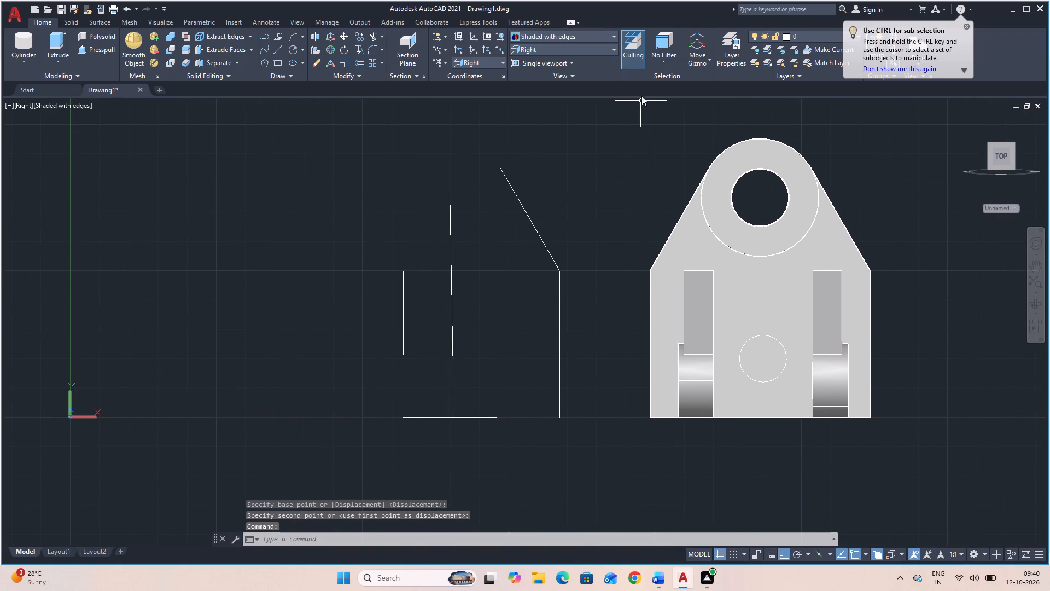
key(Escape)
click(599, 50)
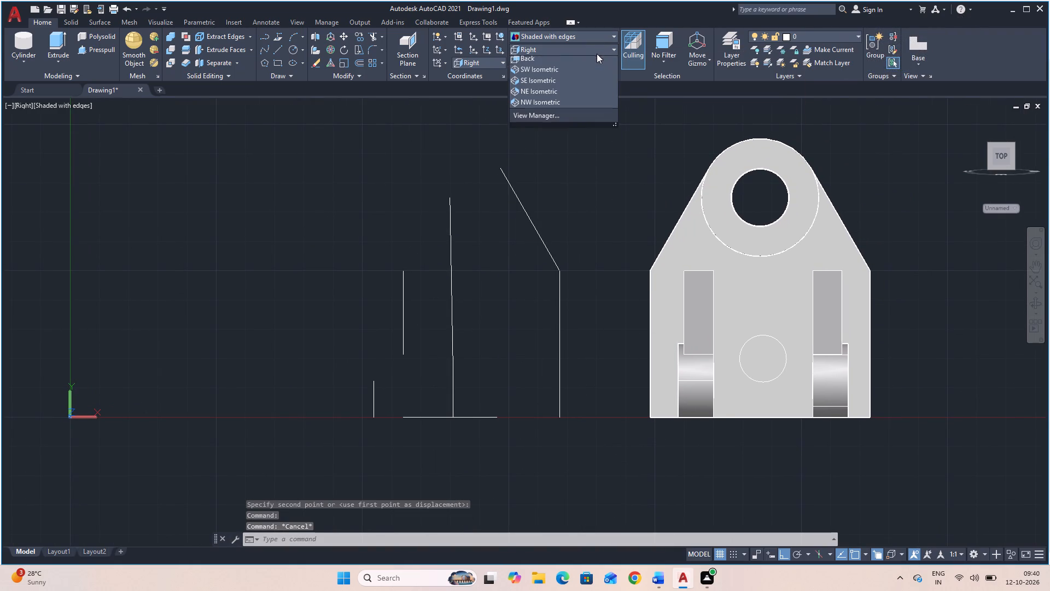
click(553, 138)
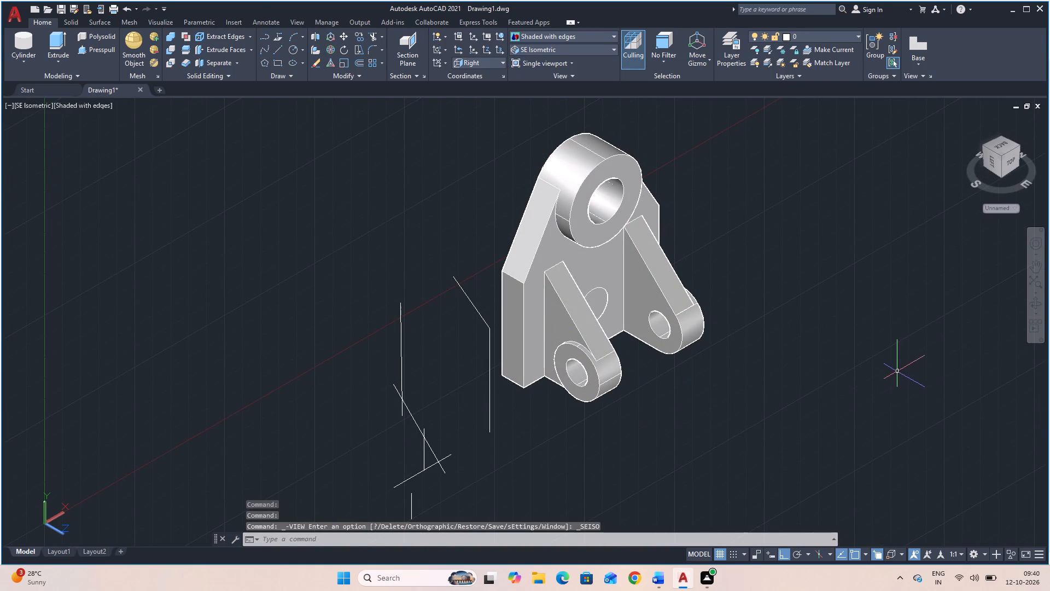
click(1038, 299)
drag(857, 430, 775, 369)
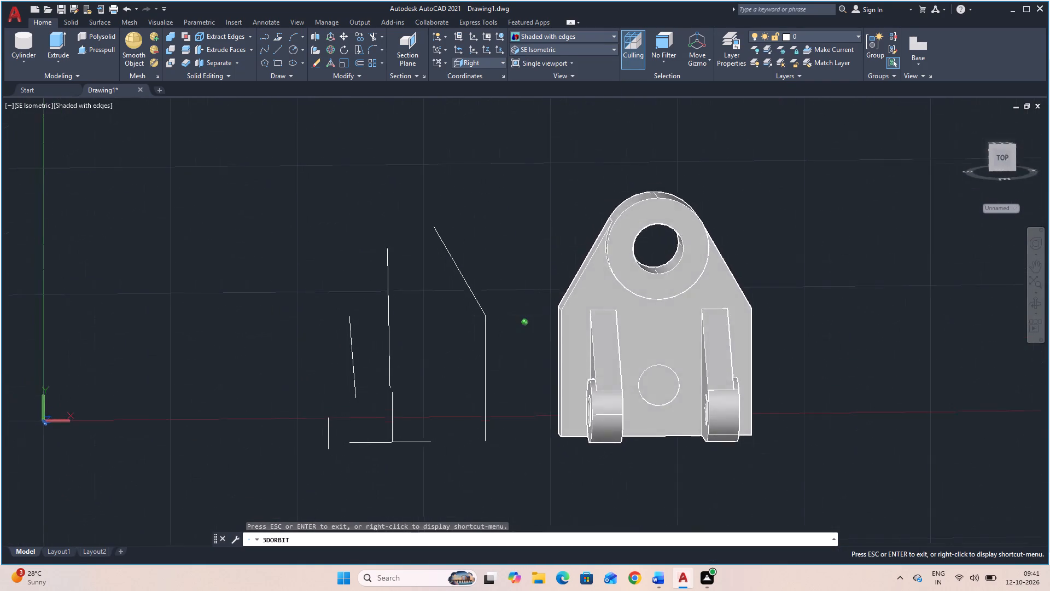
drag(775, 369, 763, 413)
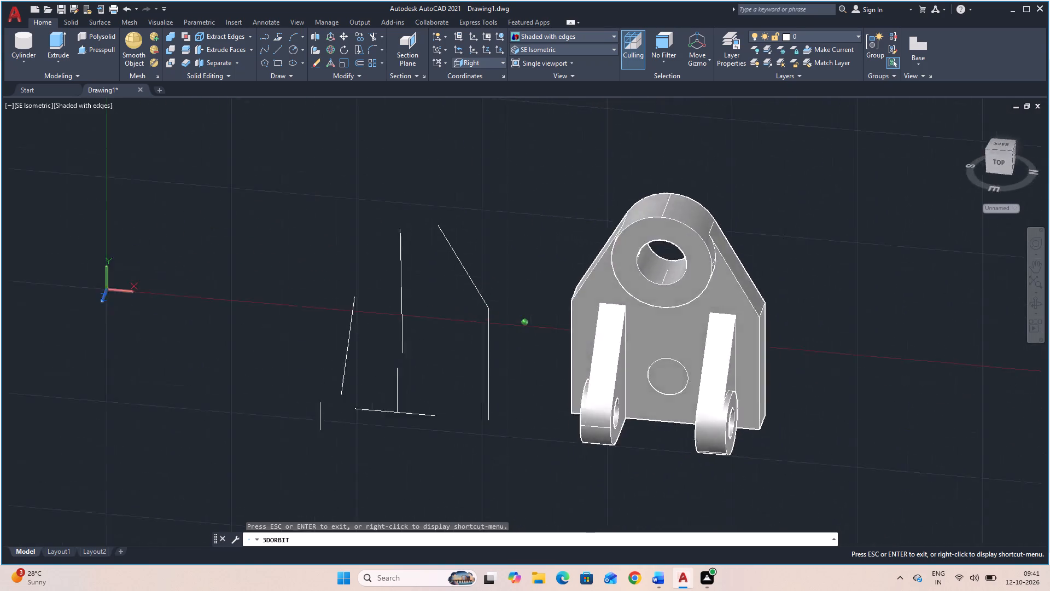
drag(763, 413, 842, 397)
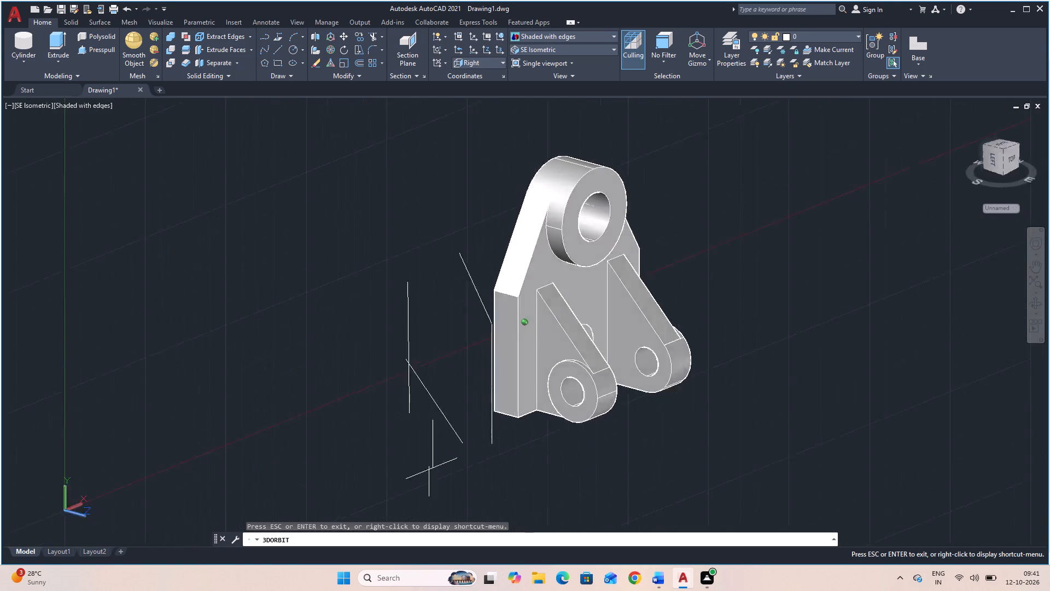
drag(842, 397, 764, 376)
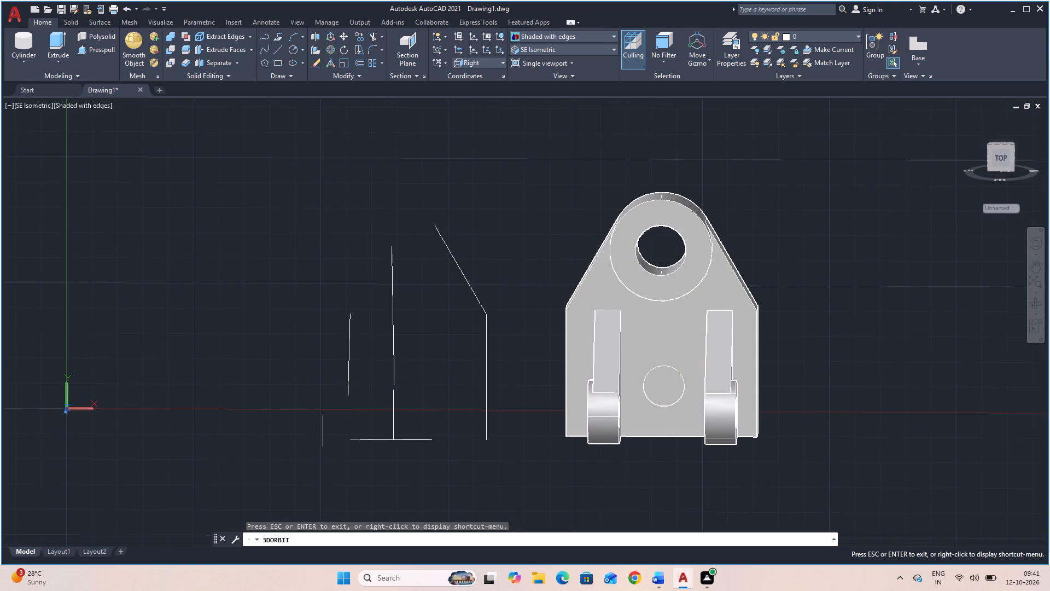
click(508, 460)
key(Escape)
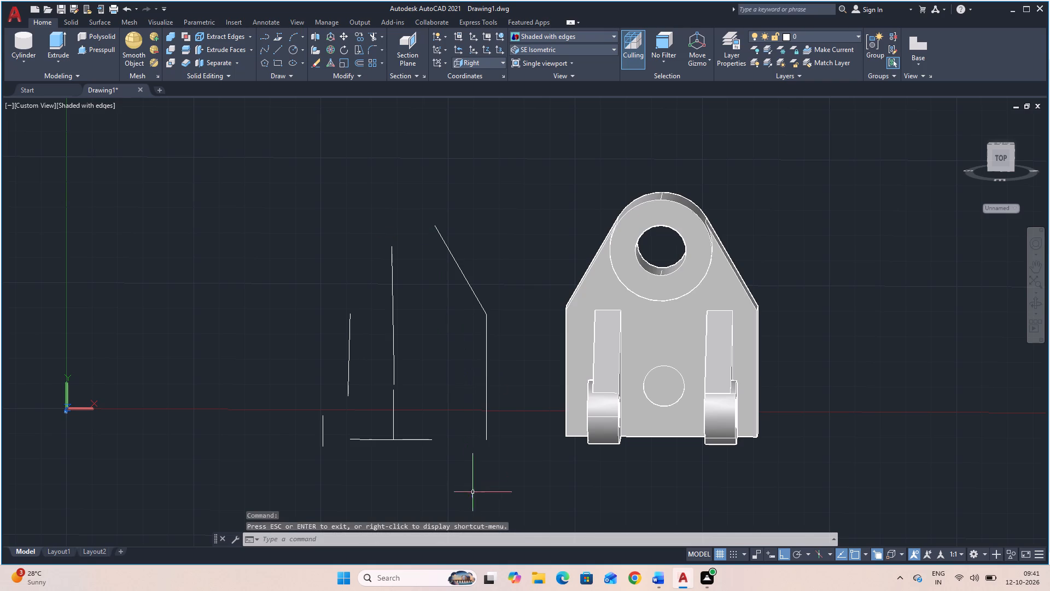
Delete all the leftover construction lines beside the bracket.
click(510, 497)
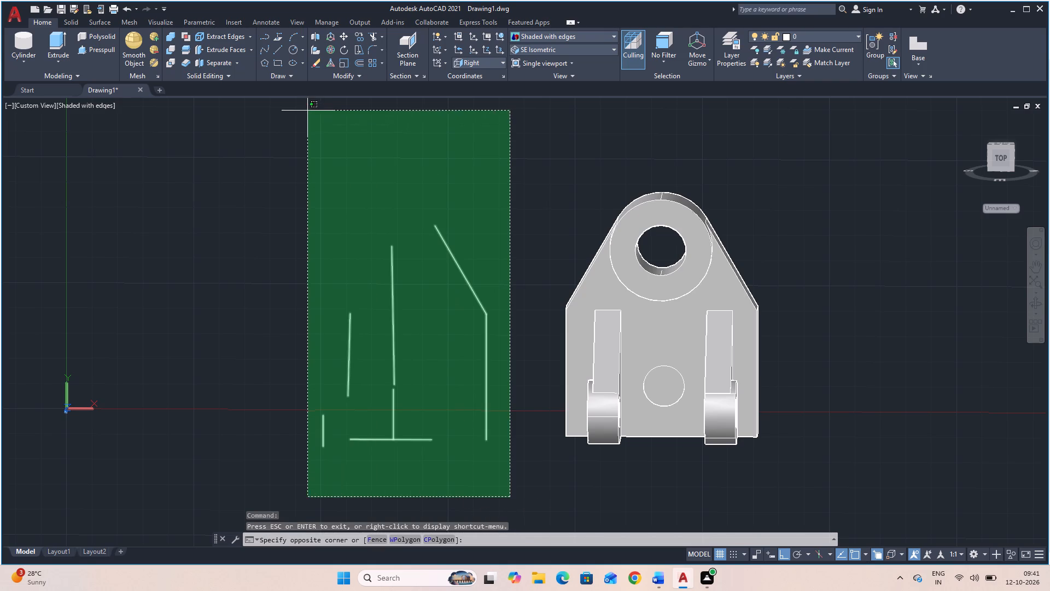
click(287, 142)
key(Delete)
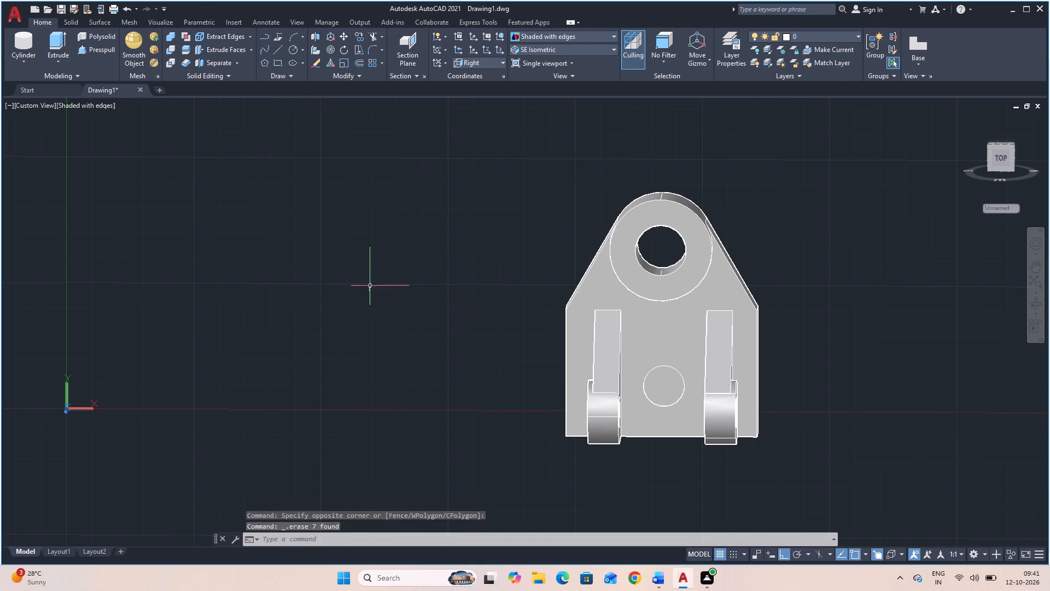
Restore the SE Isometric view and set the coordinate system to World.
click(570, 50)
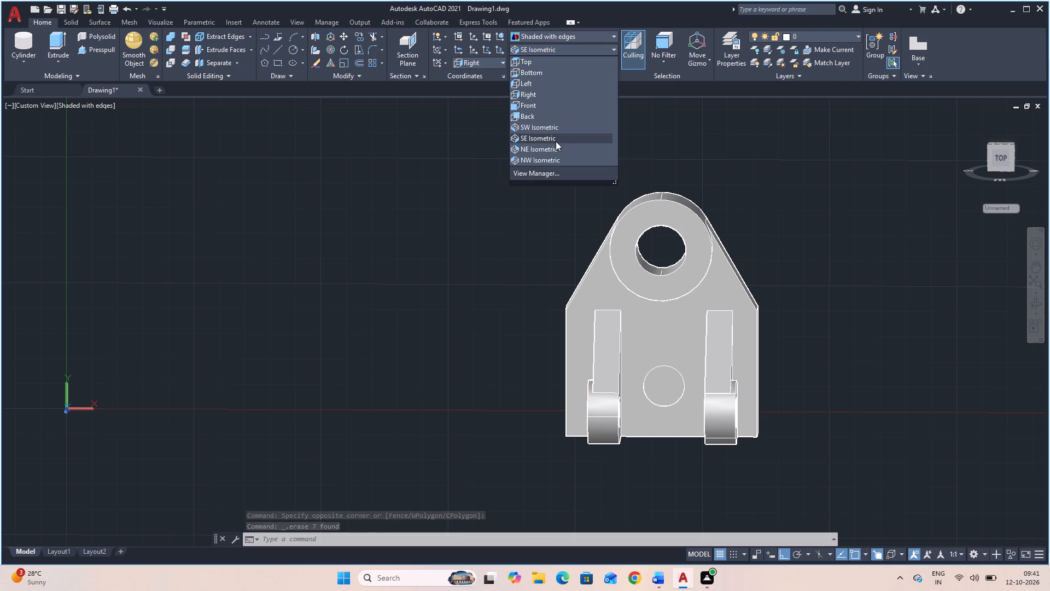
click(555, 141)
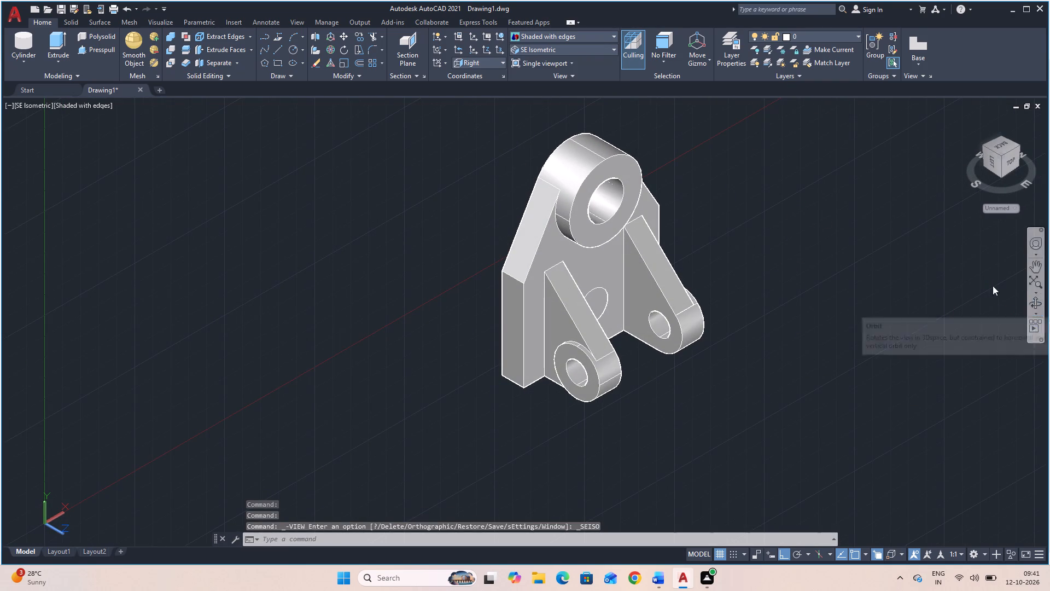
click(492, 60)
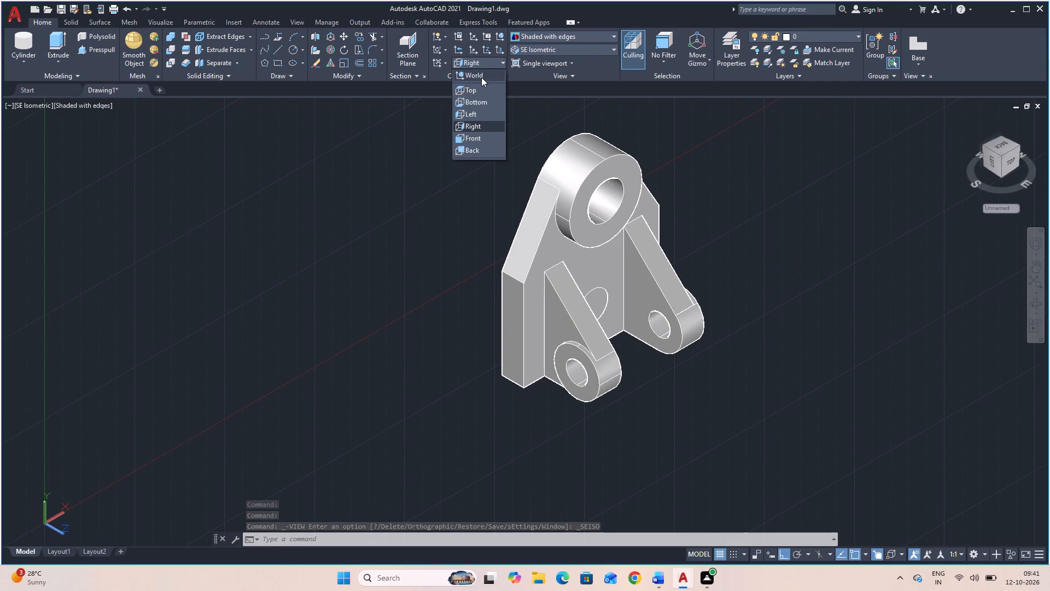
click(481, 77)
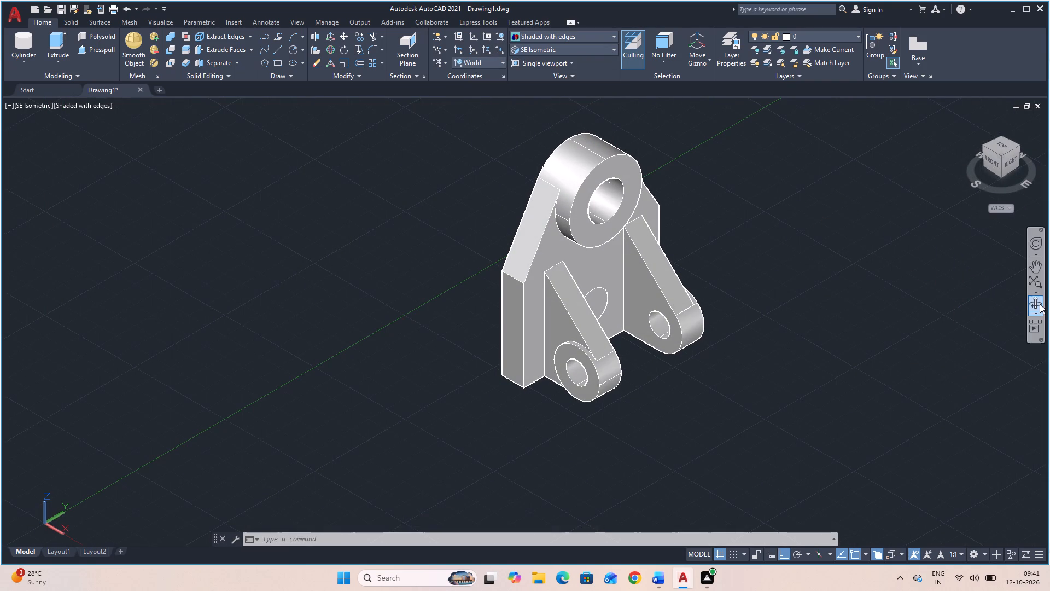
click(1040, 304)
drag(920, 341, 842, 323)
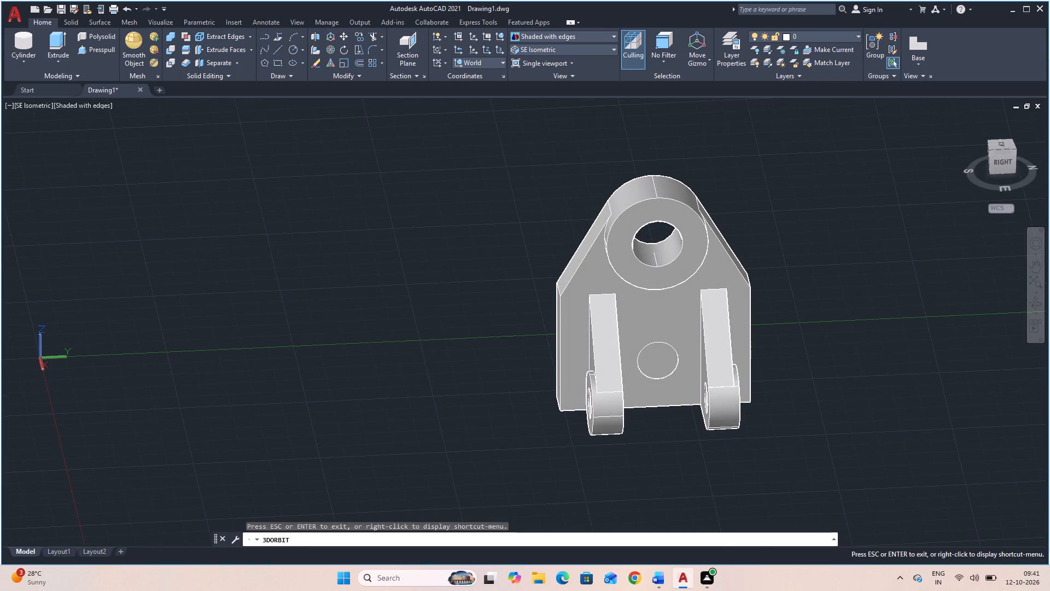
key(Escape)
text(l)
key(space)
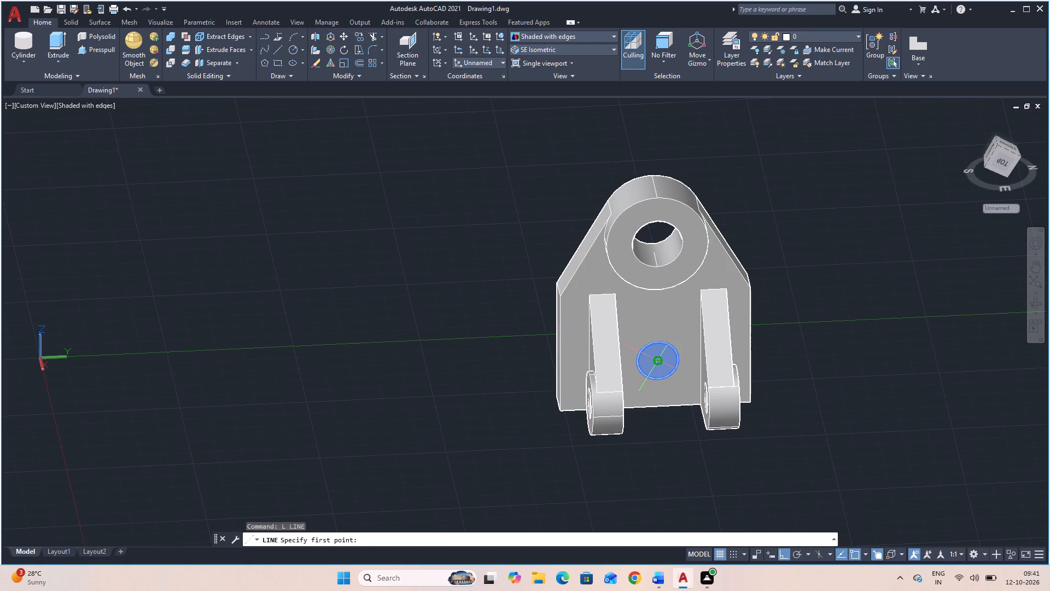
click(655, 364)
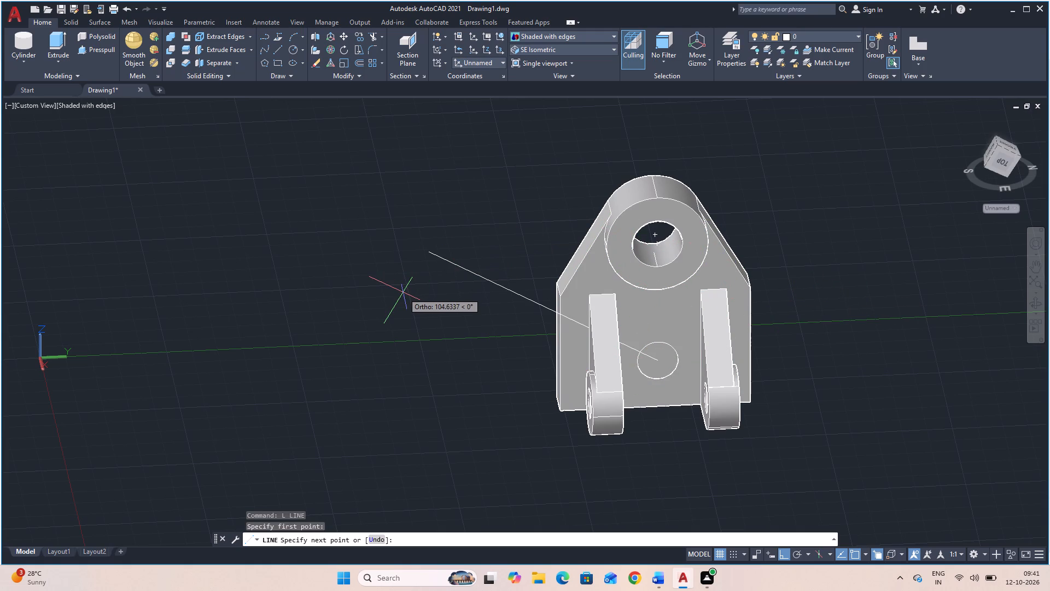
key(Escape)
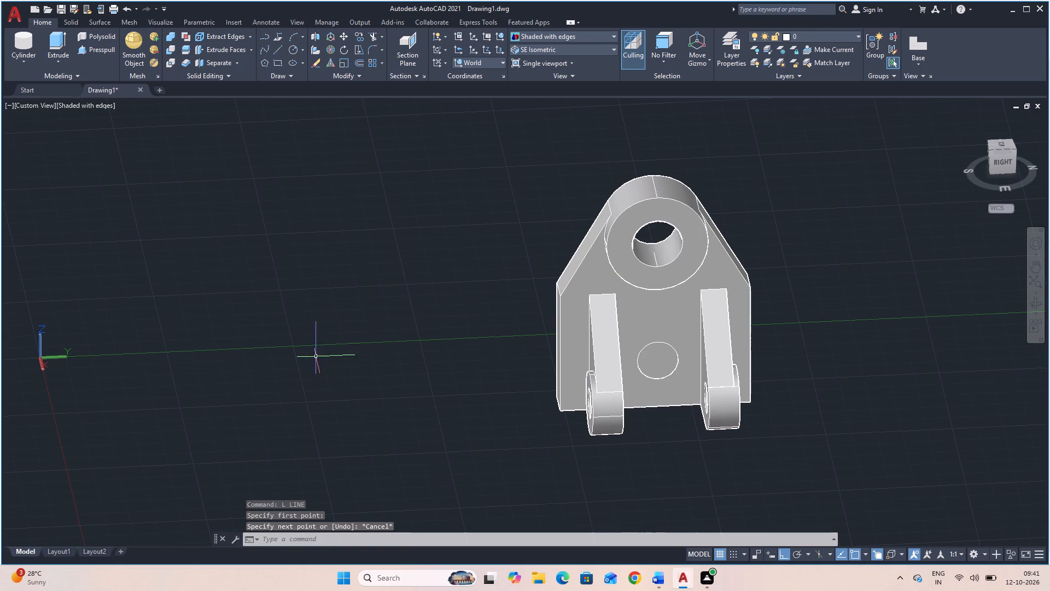
Copy the radius-8 cylinder 14 units straight up along the plate, using its face centre as base point.
click(594, 47)
click(540, 138)
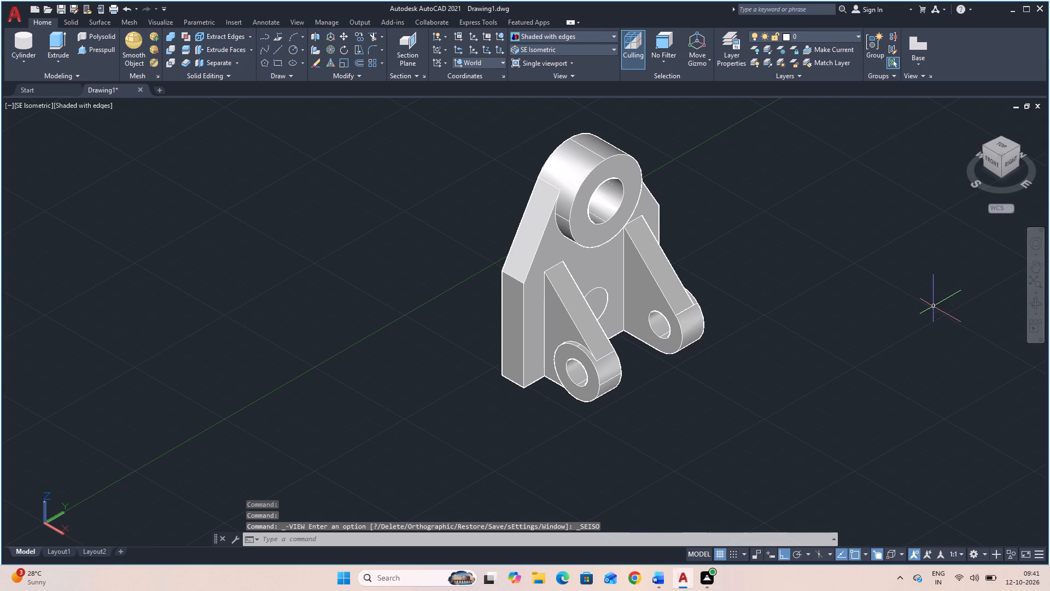
middle_drag(931, 322, 871, 322)
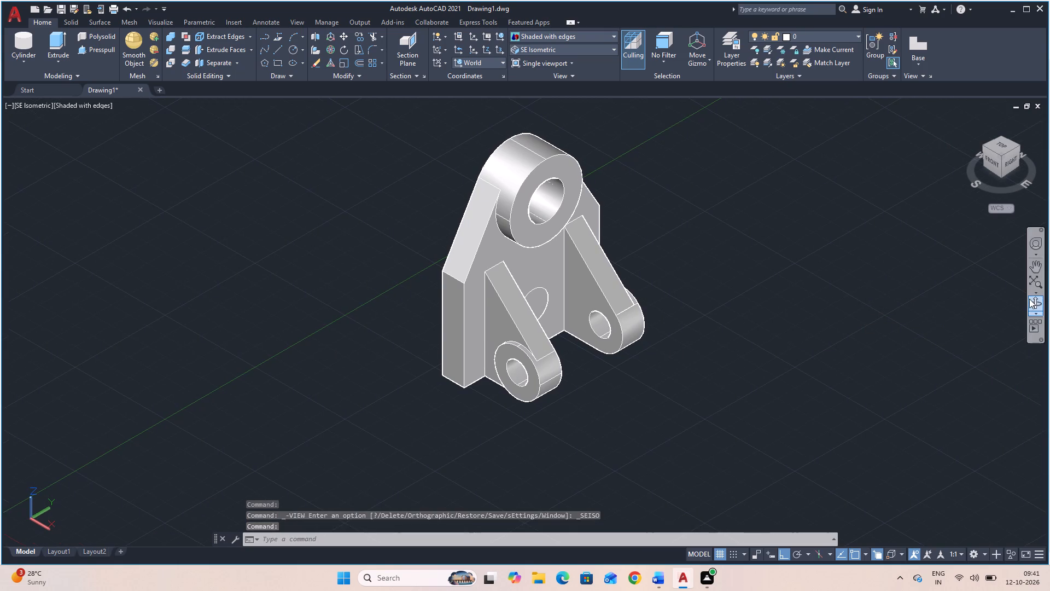
click(1031, 299)
drag(924, 317, 857, 321)
key(Escape)
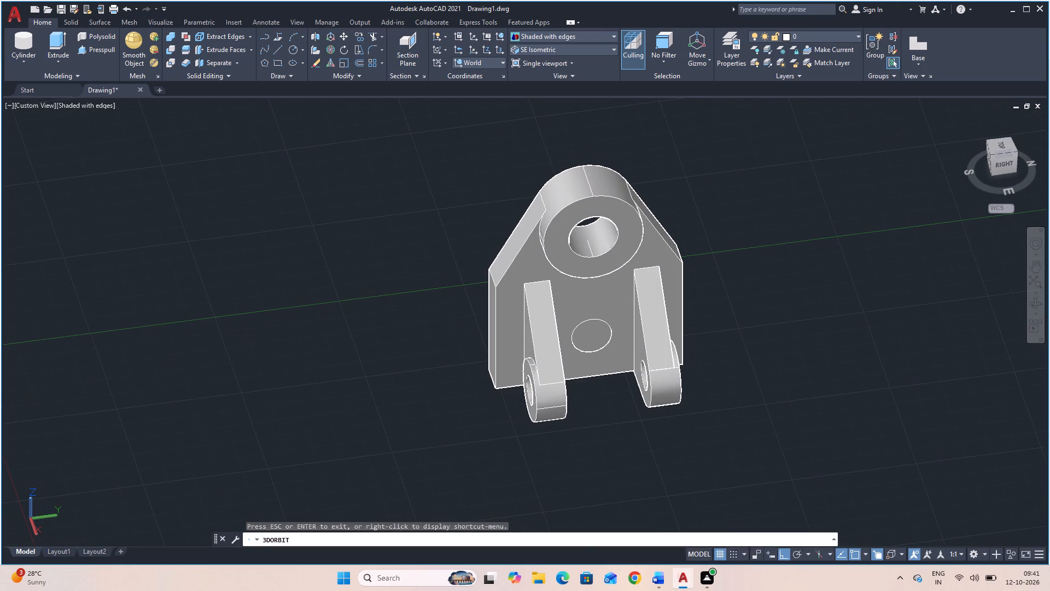
click(594, 343)
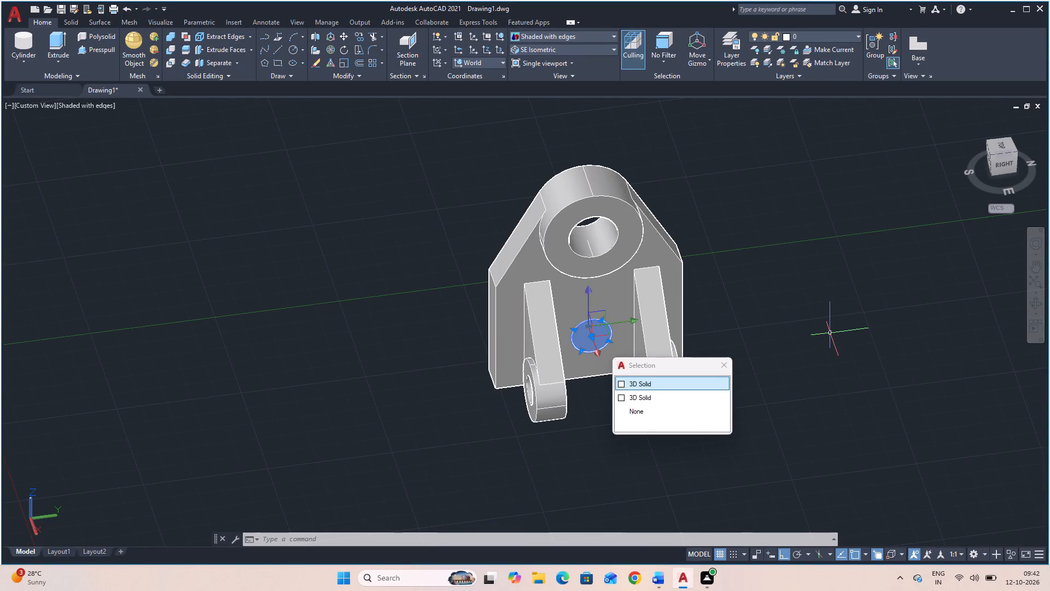
key(Escape)
key(m)
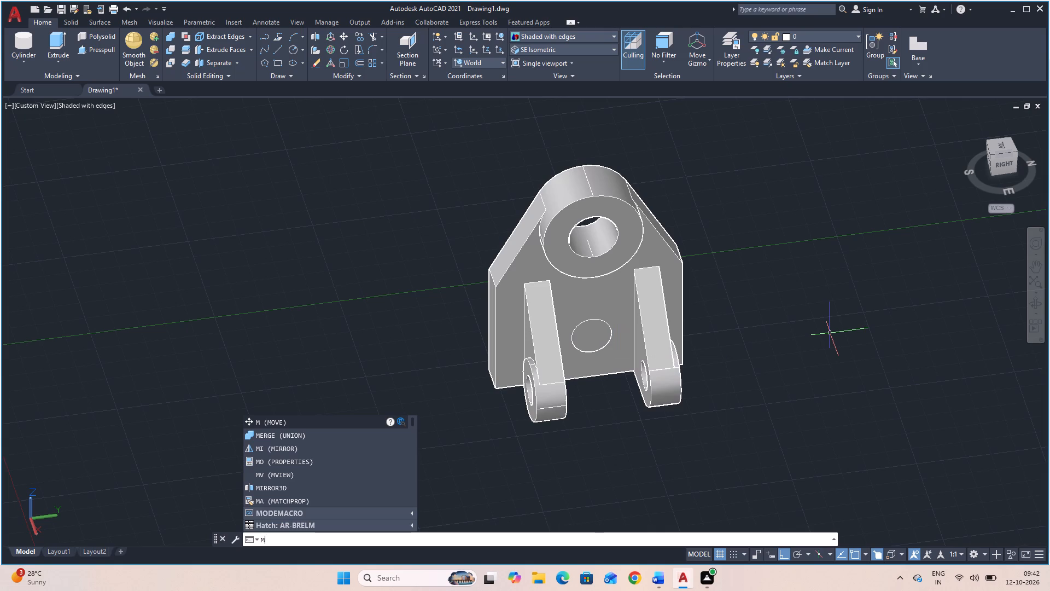
key(BackSpace)
text(co)
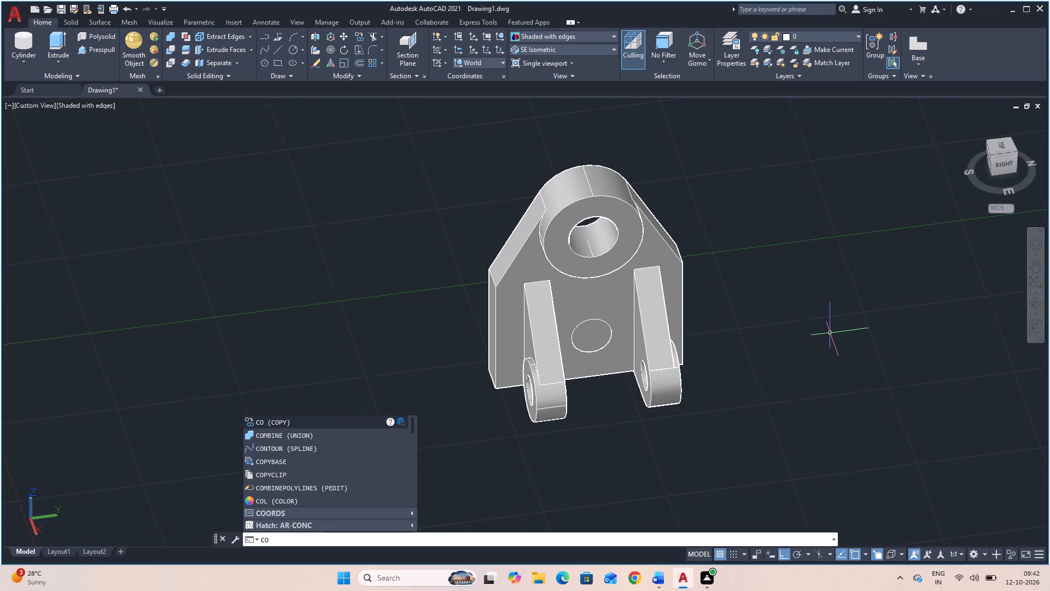
key(Return)
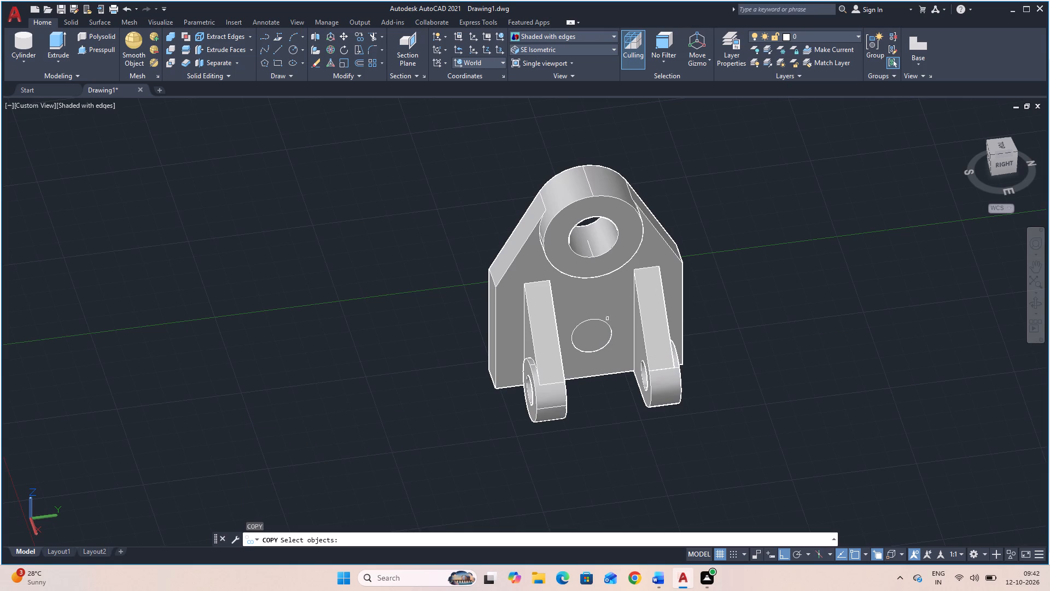
click(600, 335)
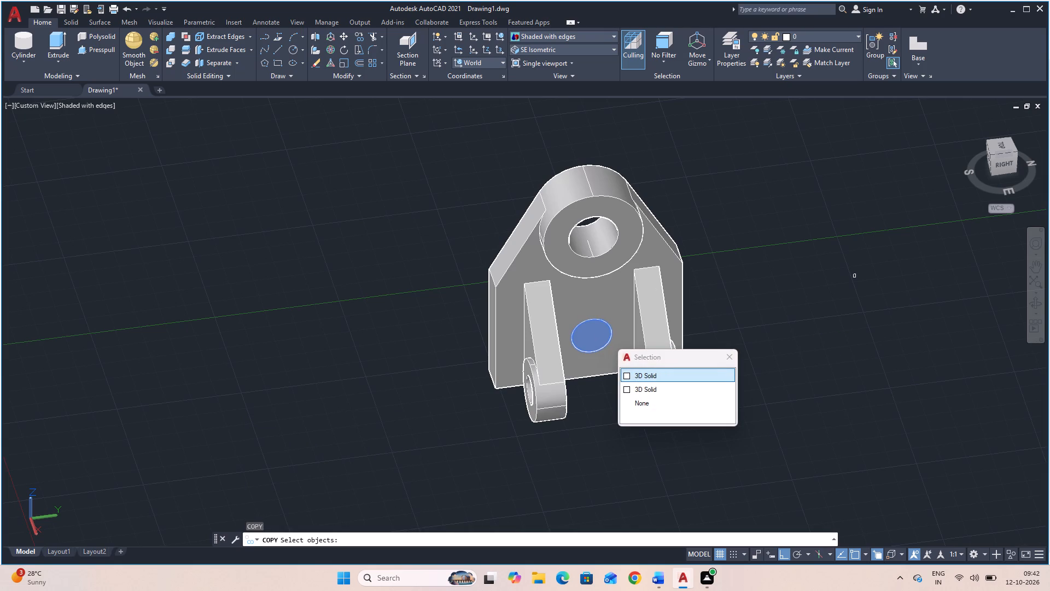
key(Return)
key(Return)
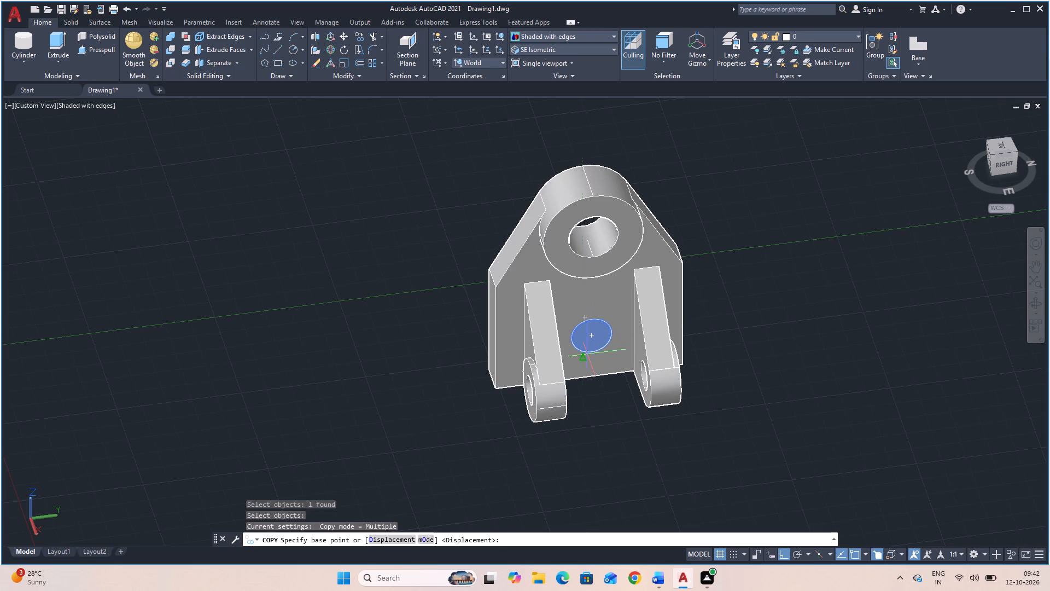
click(597, 335)
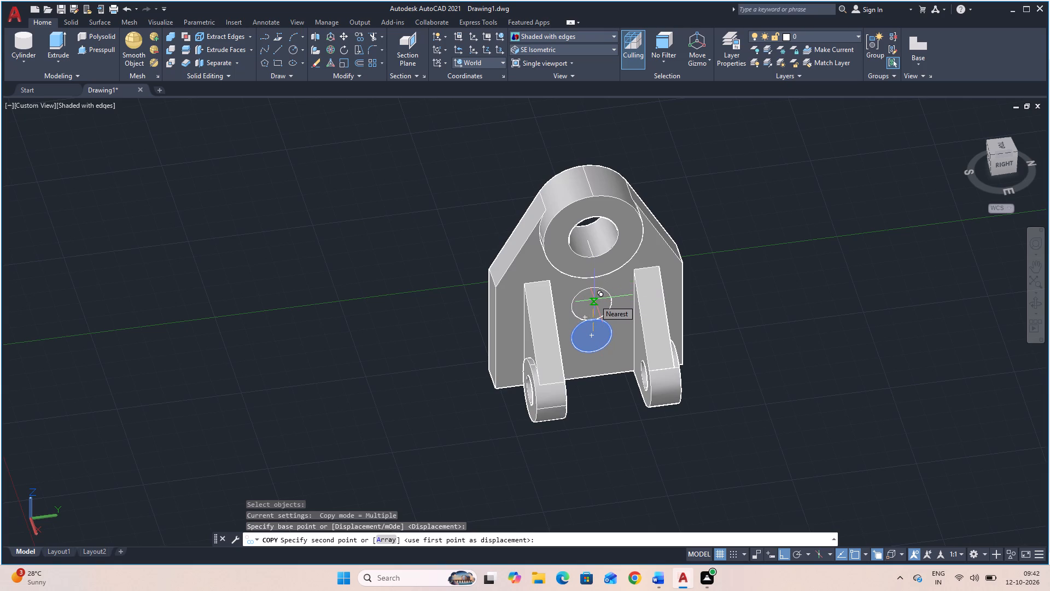
text(14)
key(Return)
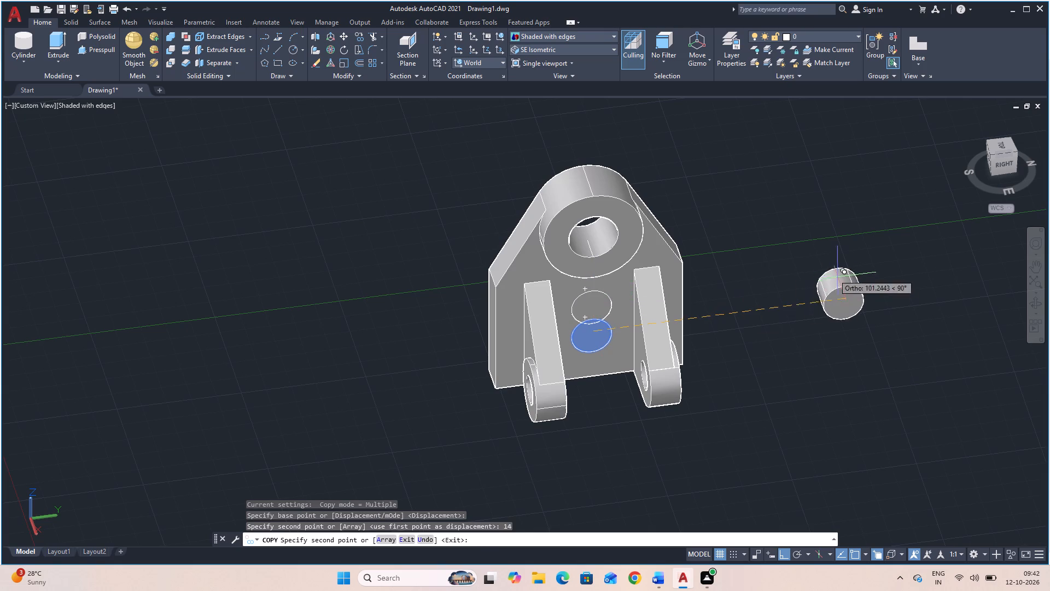
key(Escape)
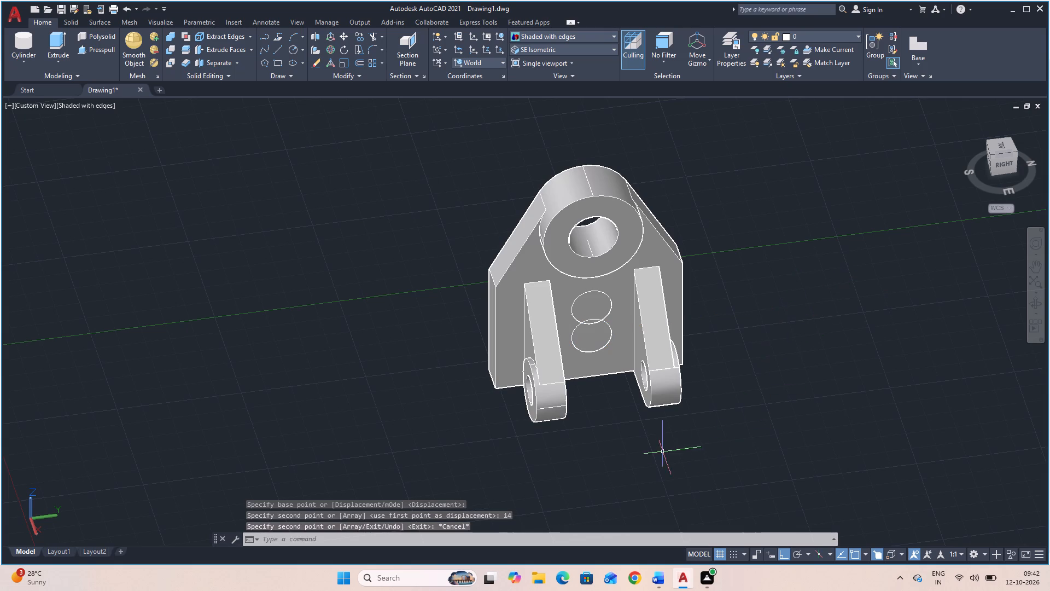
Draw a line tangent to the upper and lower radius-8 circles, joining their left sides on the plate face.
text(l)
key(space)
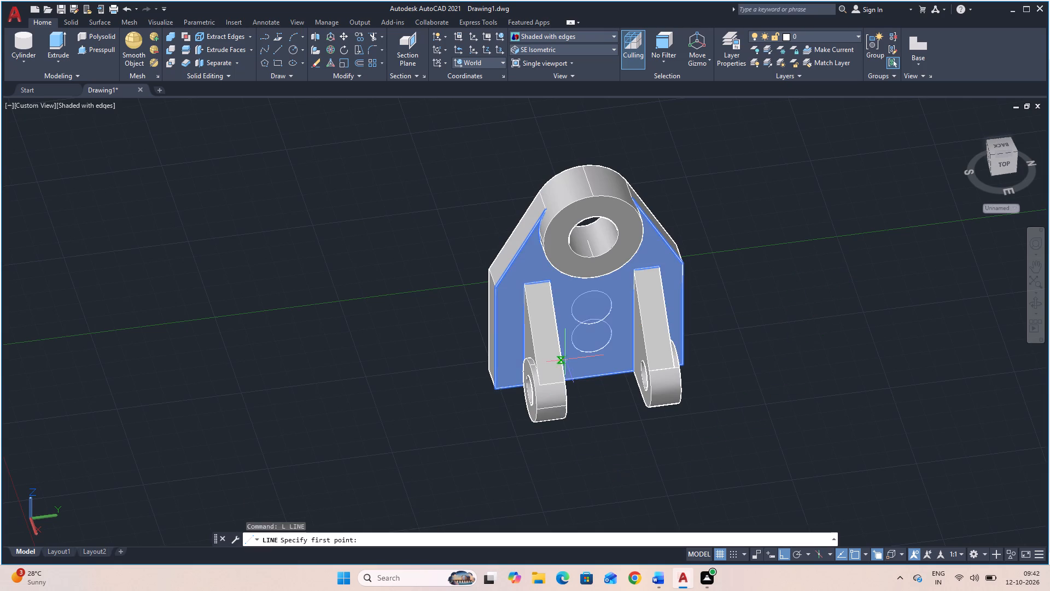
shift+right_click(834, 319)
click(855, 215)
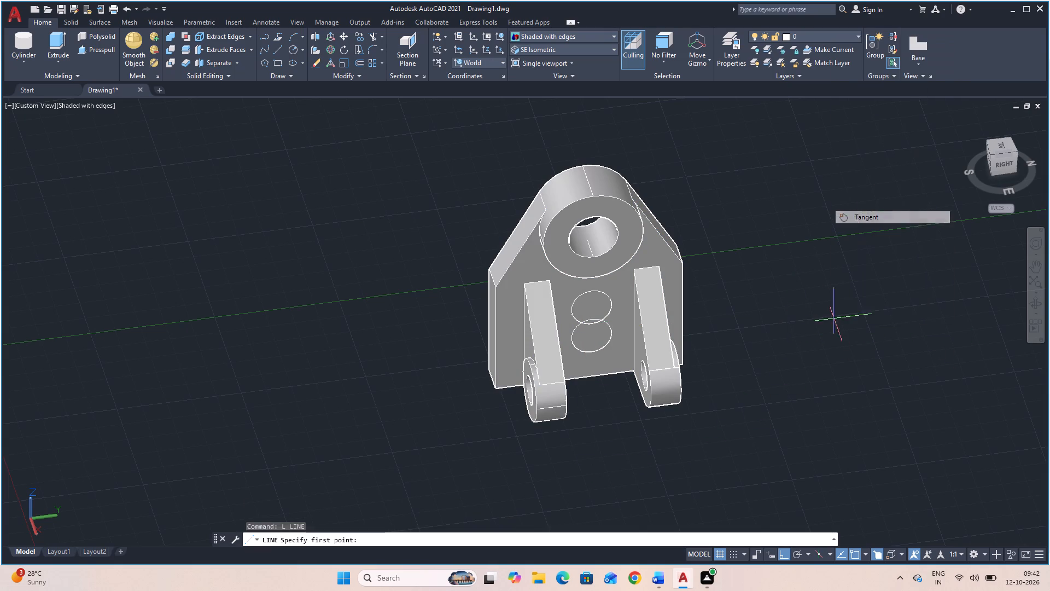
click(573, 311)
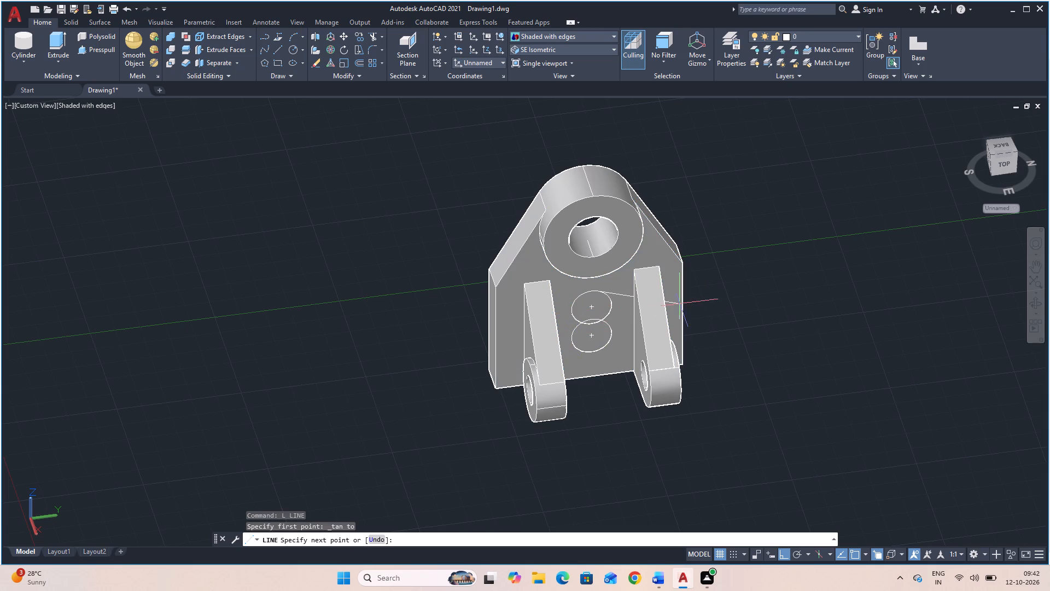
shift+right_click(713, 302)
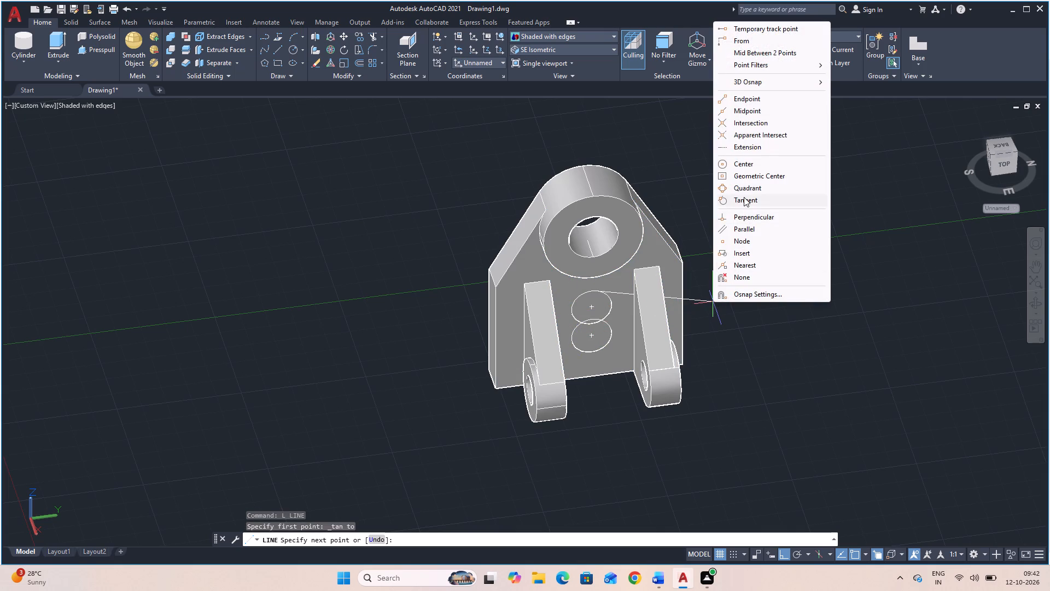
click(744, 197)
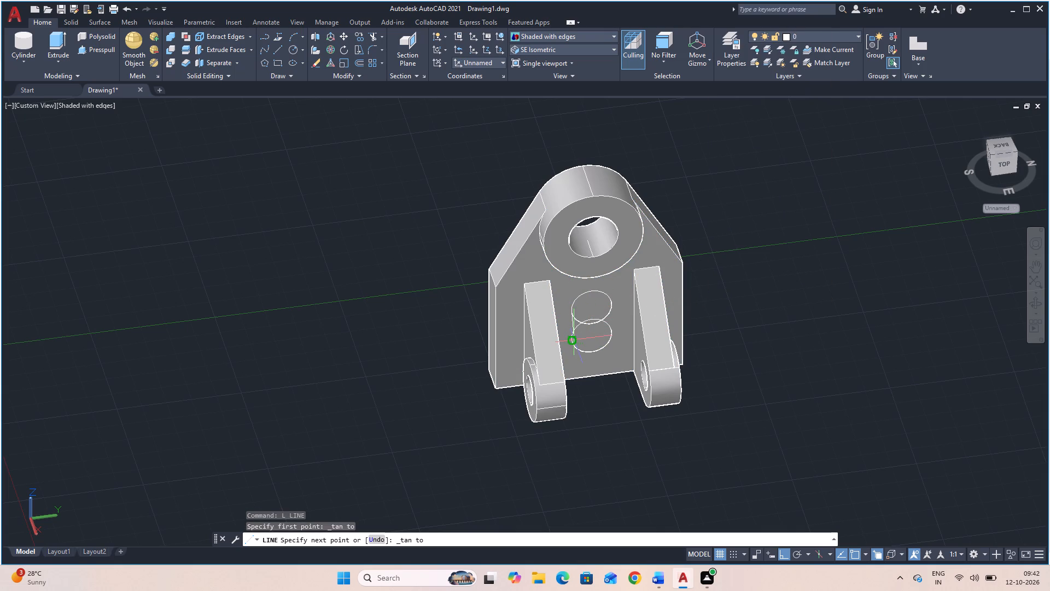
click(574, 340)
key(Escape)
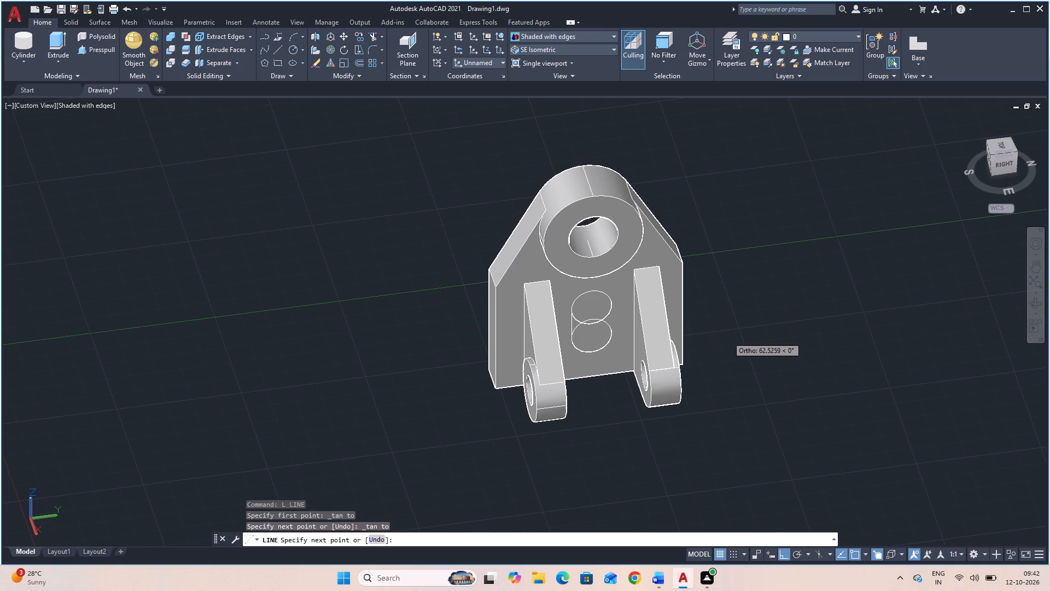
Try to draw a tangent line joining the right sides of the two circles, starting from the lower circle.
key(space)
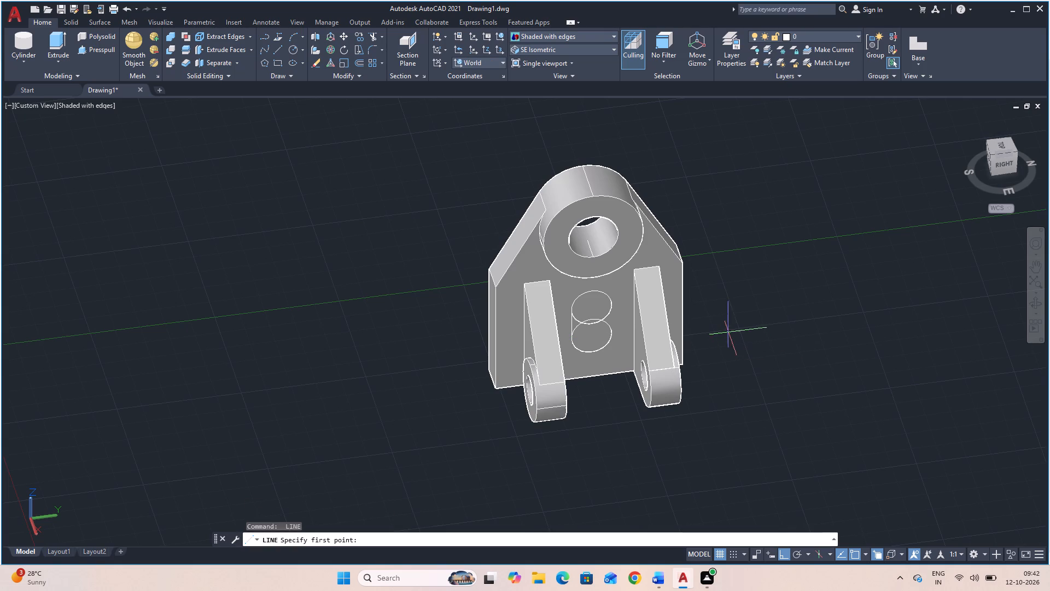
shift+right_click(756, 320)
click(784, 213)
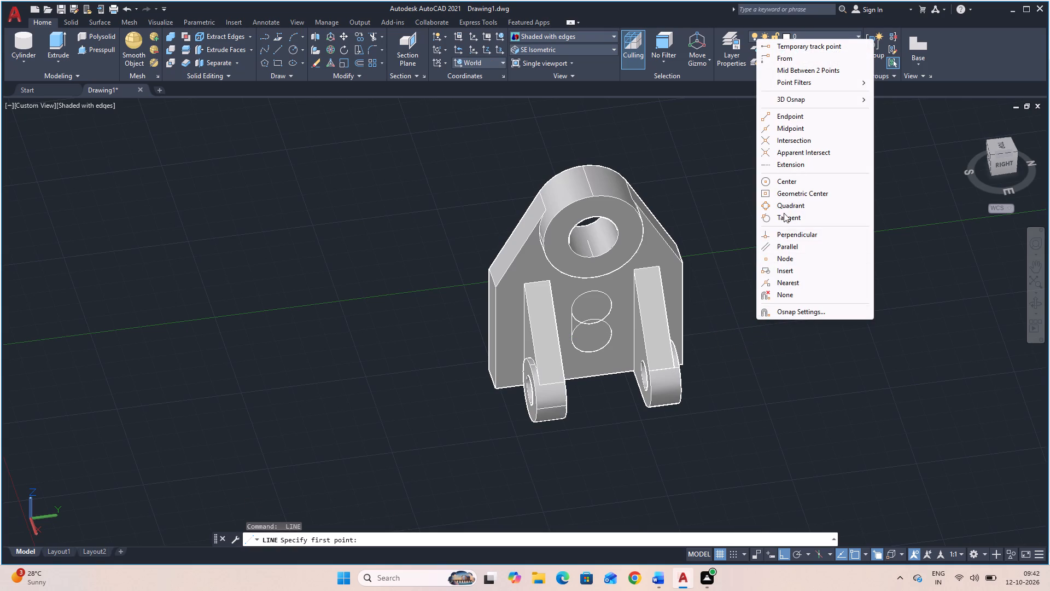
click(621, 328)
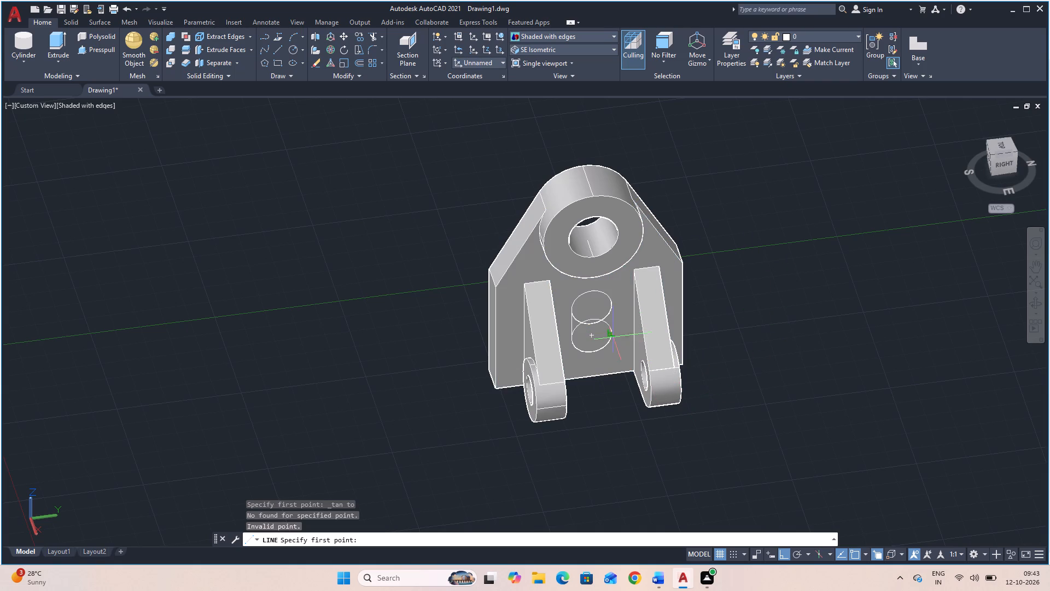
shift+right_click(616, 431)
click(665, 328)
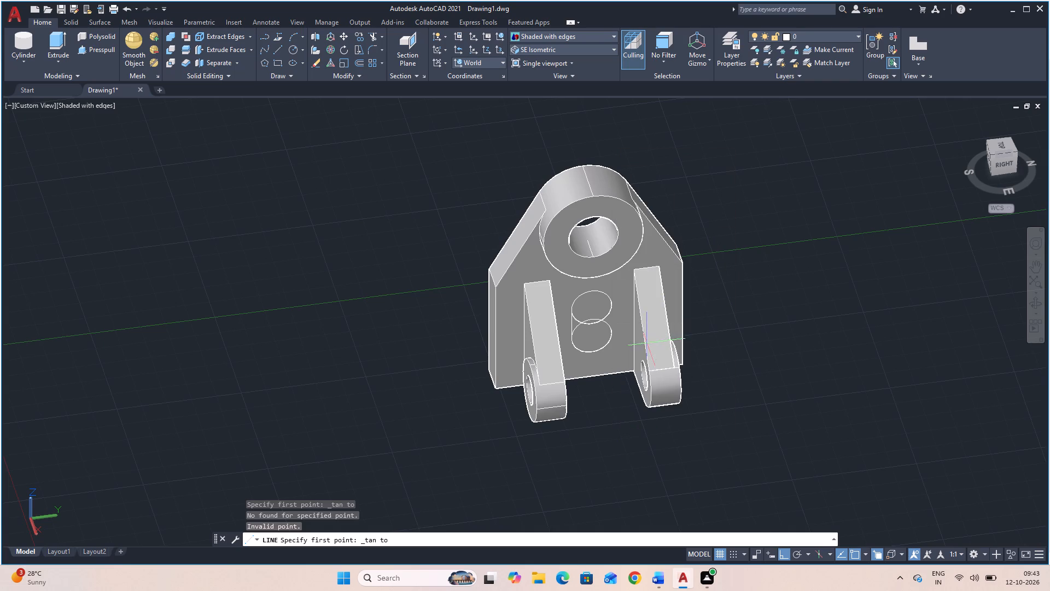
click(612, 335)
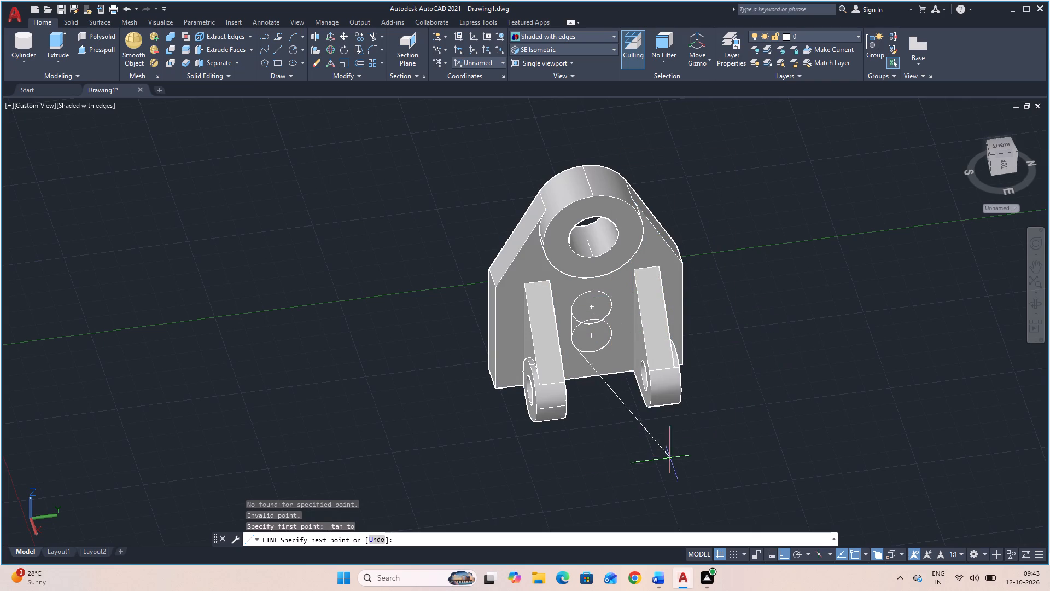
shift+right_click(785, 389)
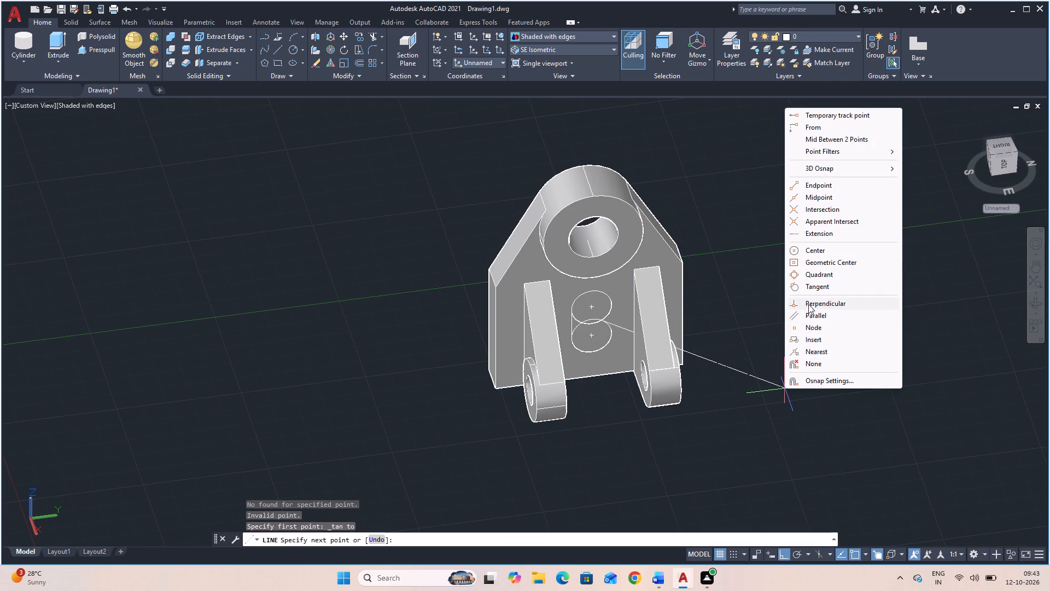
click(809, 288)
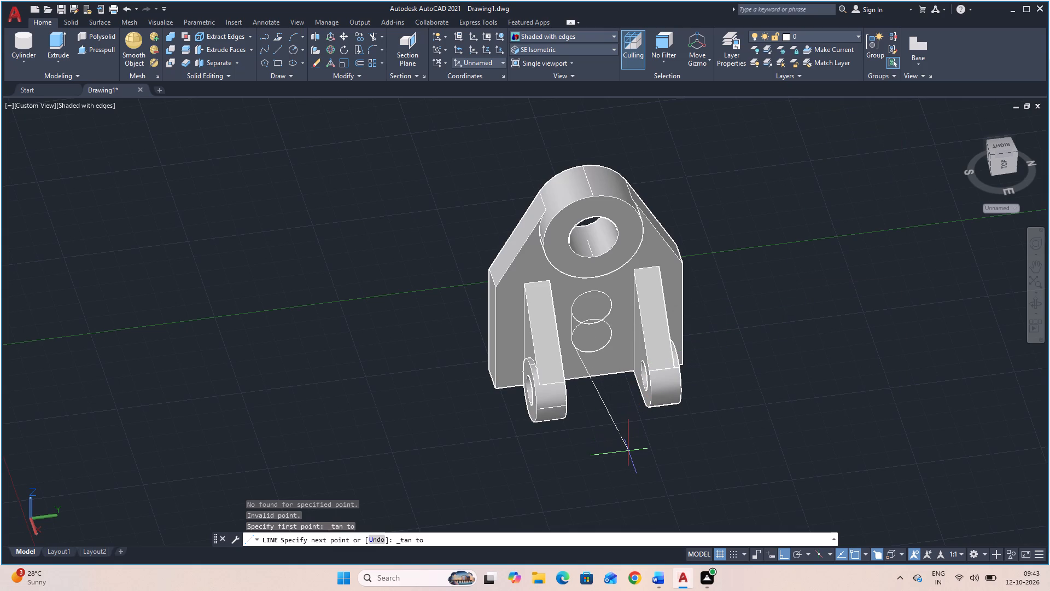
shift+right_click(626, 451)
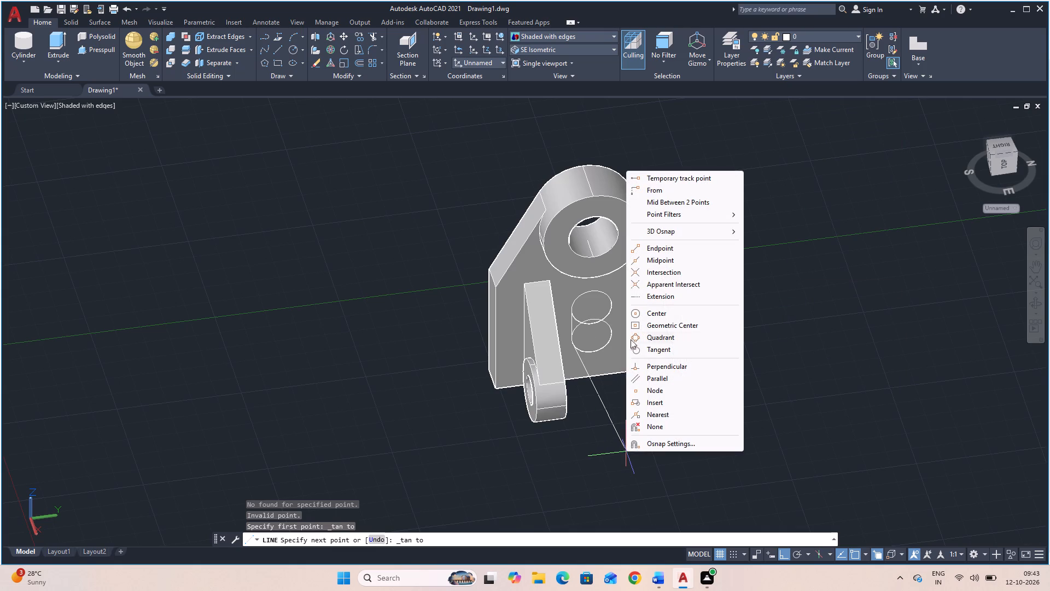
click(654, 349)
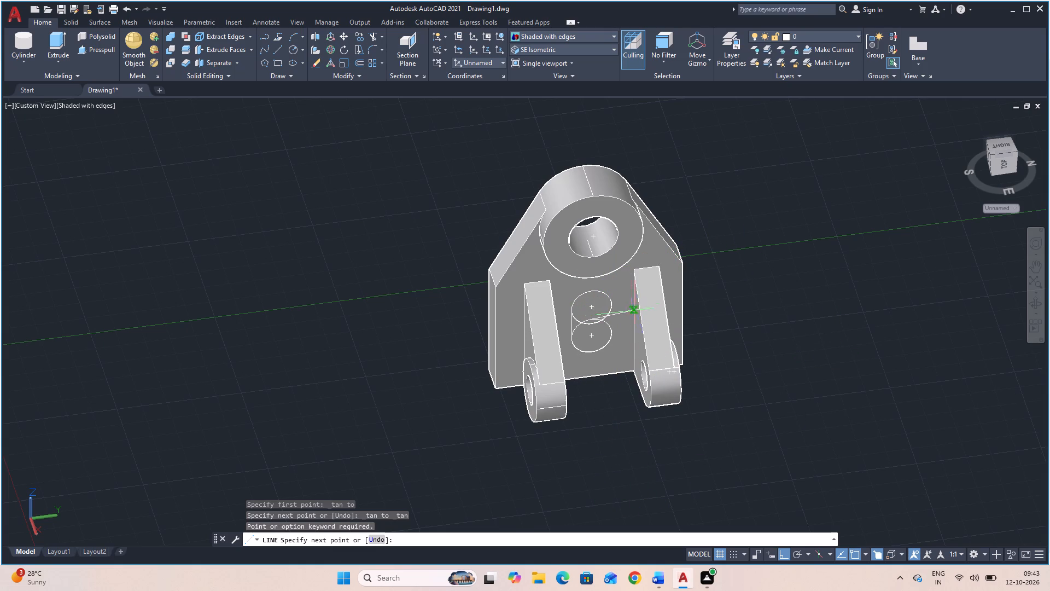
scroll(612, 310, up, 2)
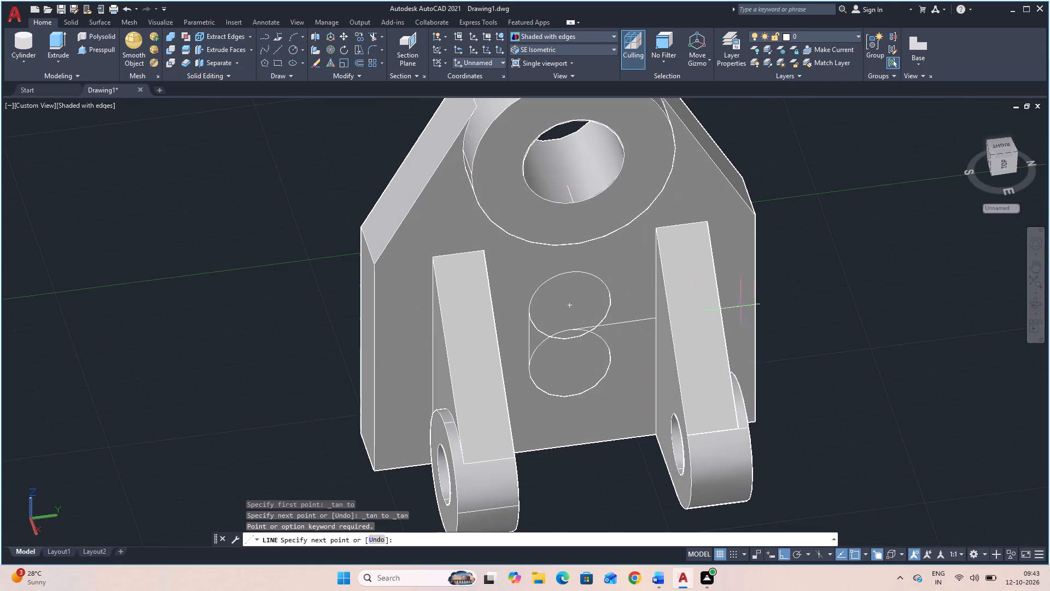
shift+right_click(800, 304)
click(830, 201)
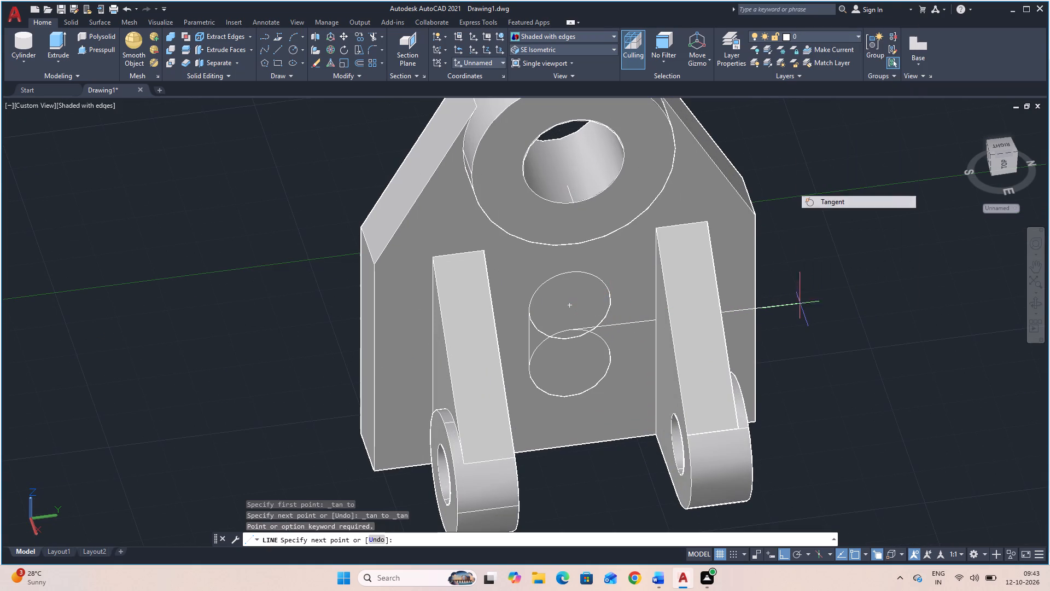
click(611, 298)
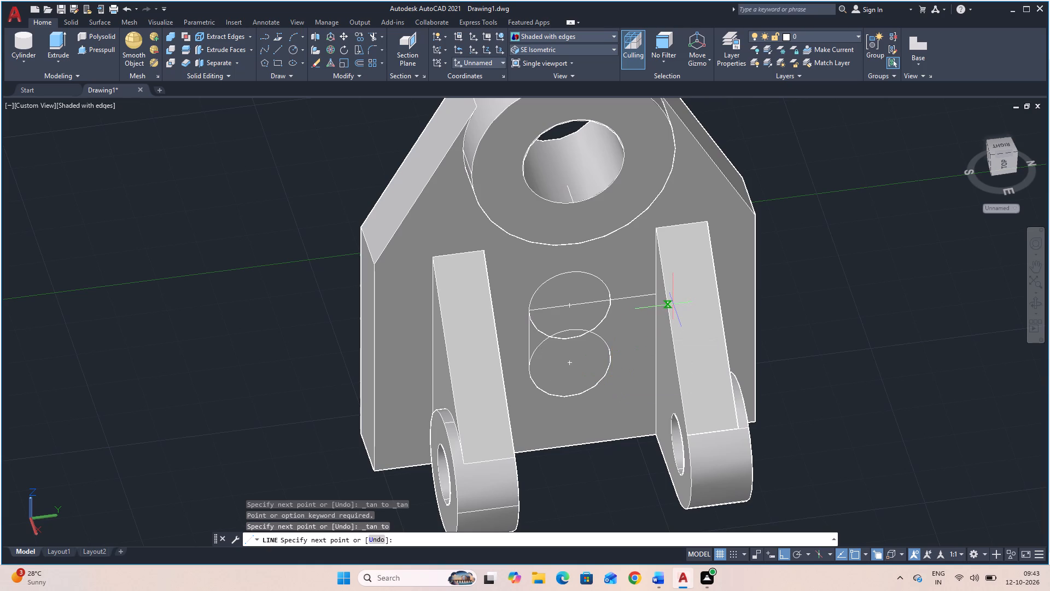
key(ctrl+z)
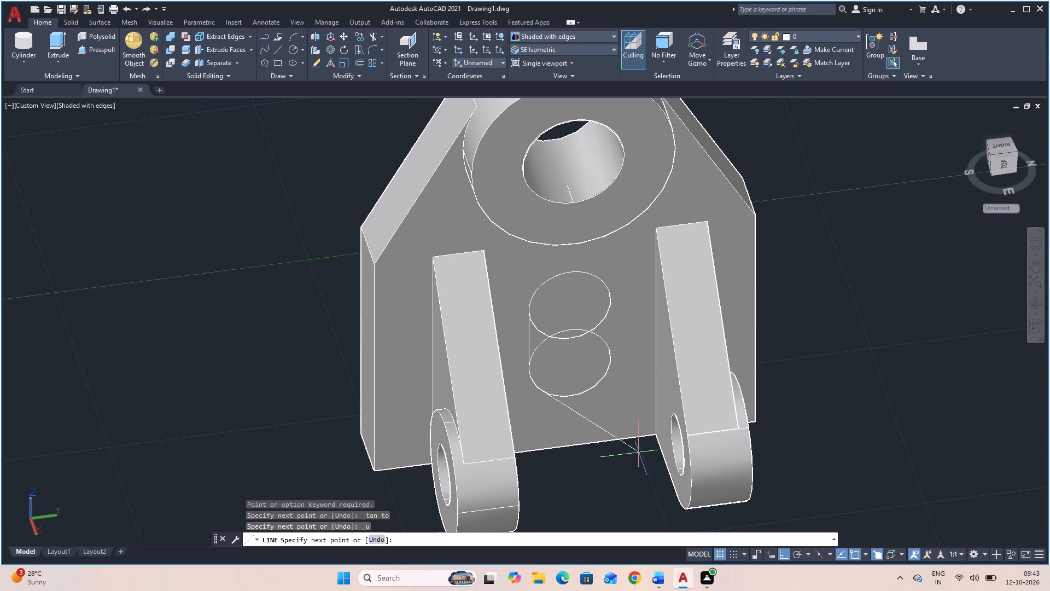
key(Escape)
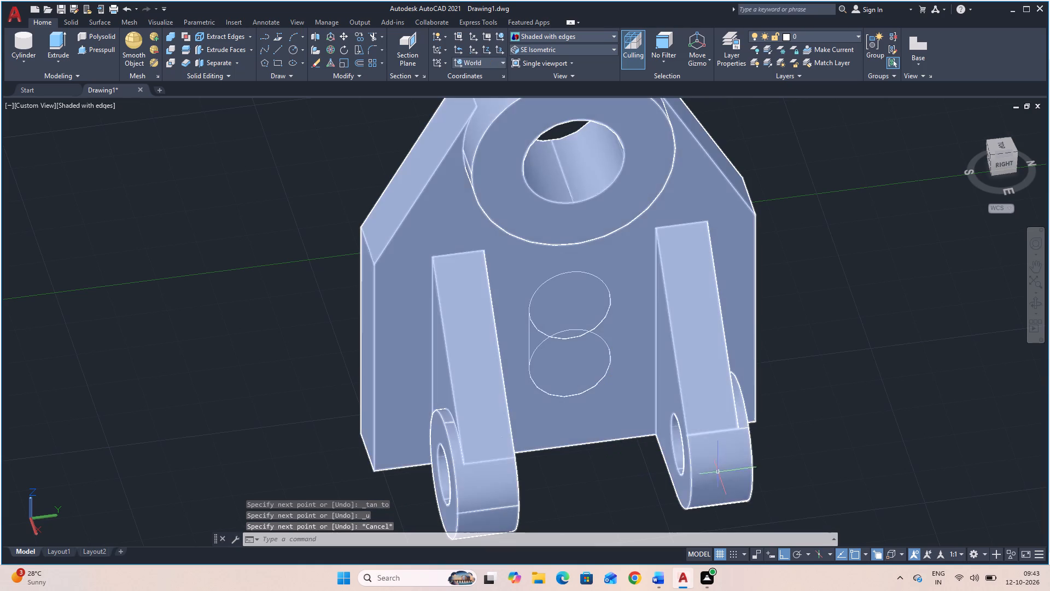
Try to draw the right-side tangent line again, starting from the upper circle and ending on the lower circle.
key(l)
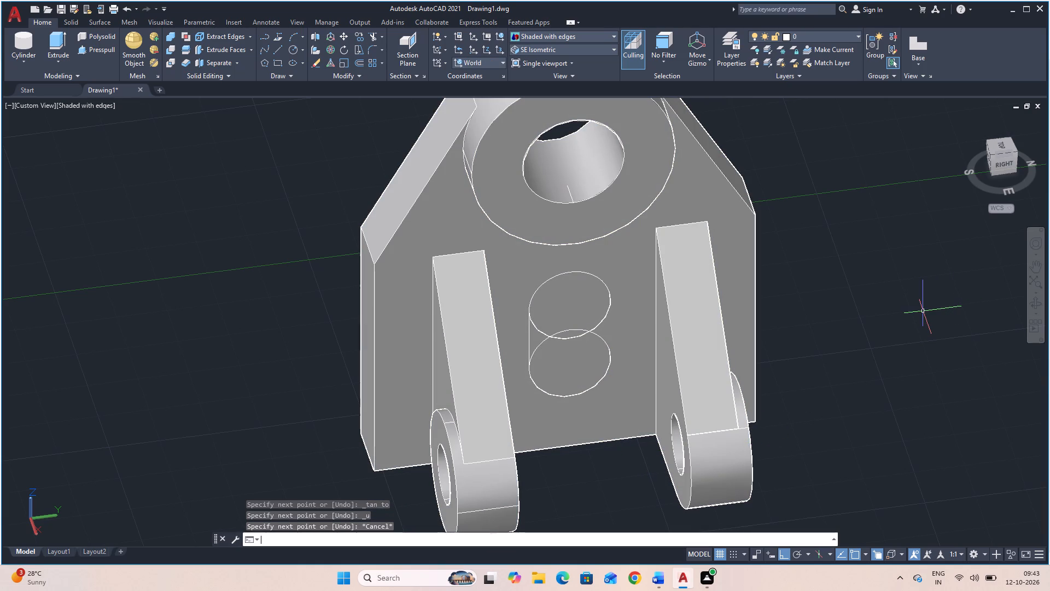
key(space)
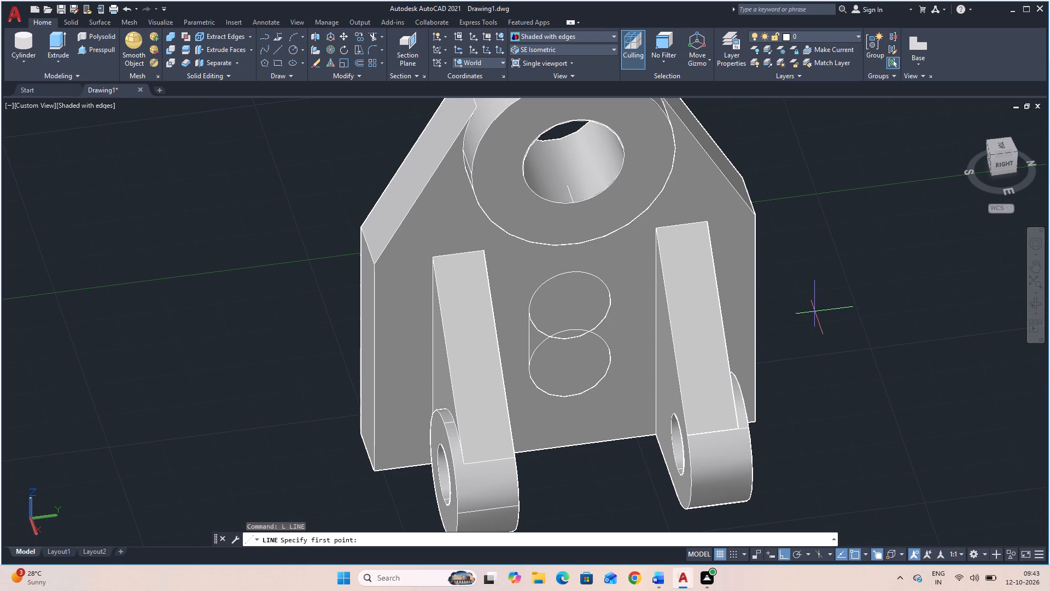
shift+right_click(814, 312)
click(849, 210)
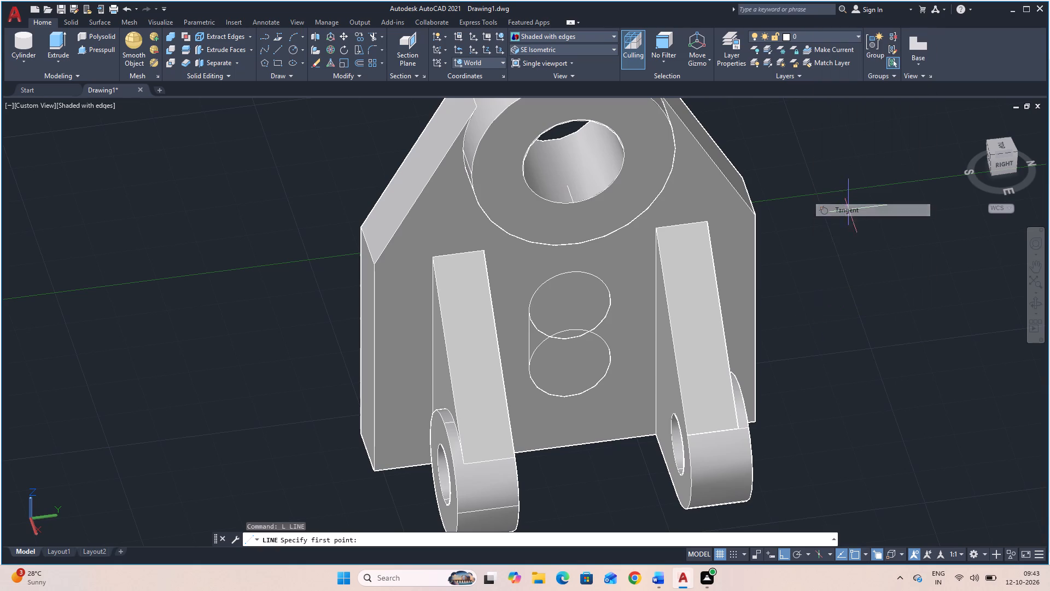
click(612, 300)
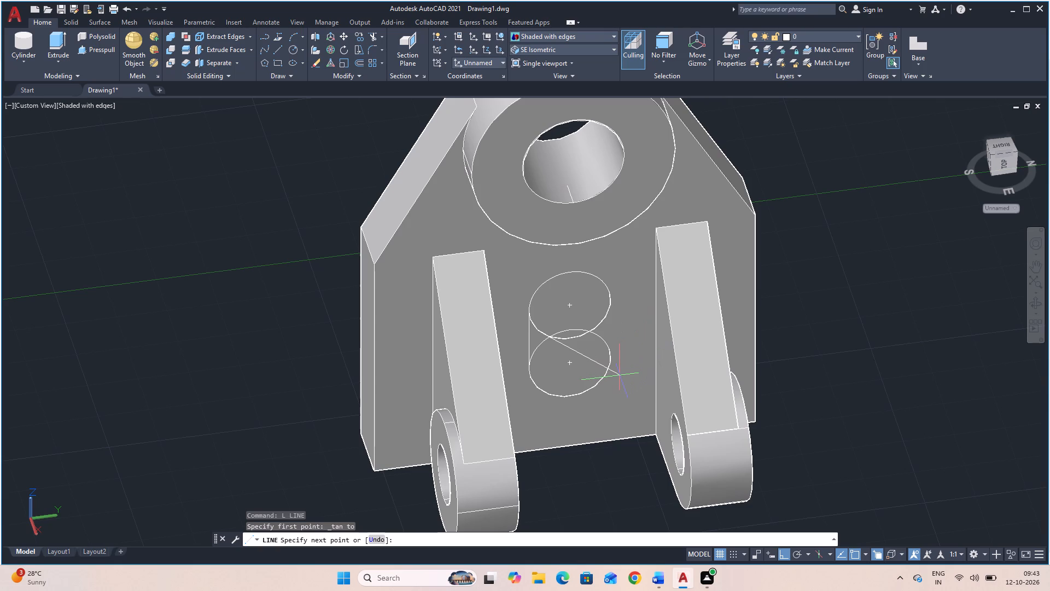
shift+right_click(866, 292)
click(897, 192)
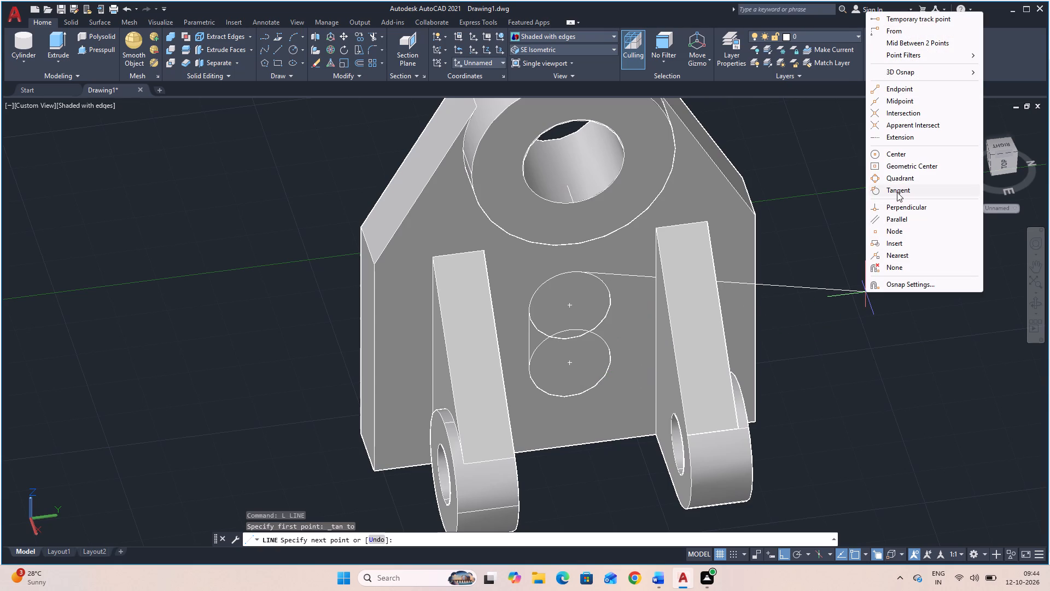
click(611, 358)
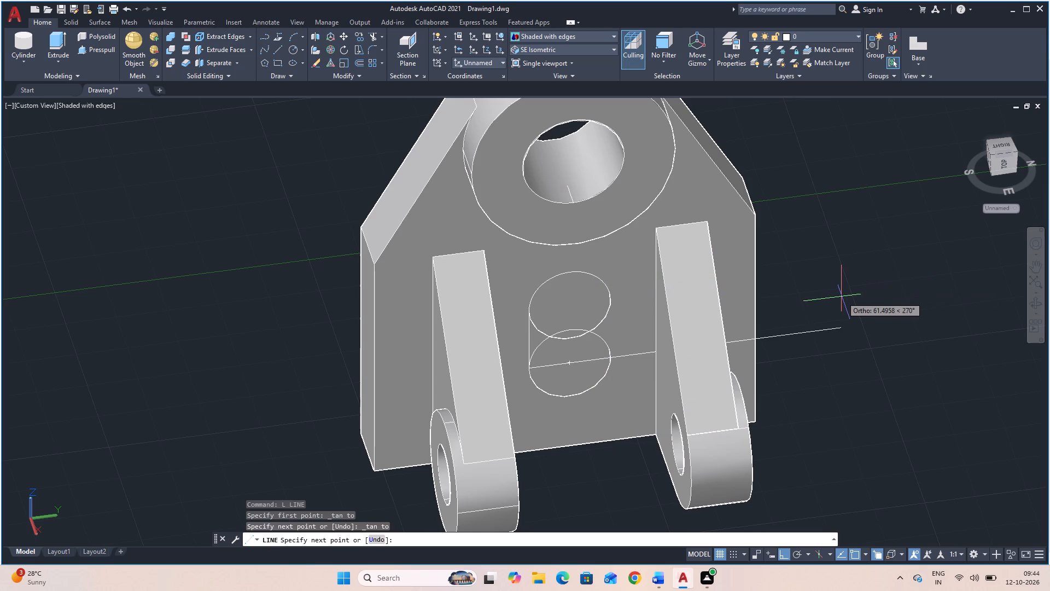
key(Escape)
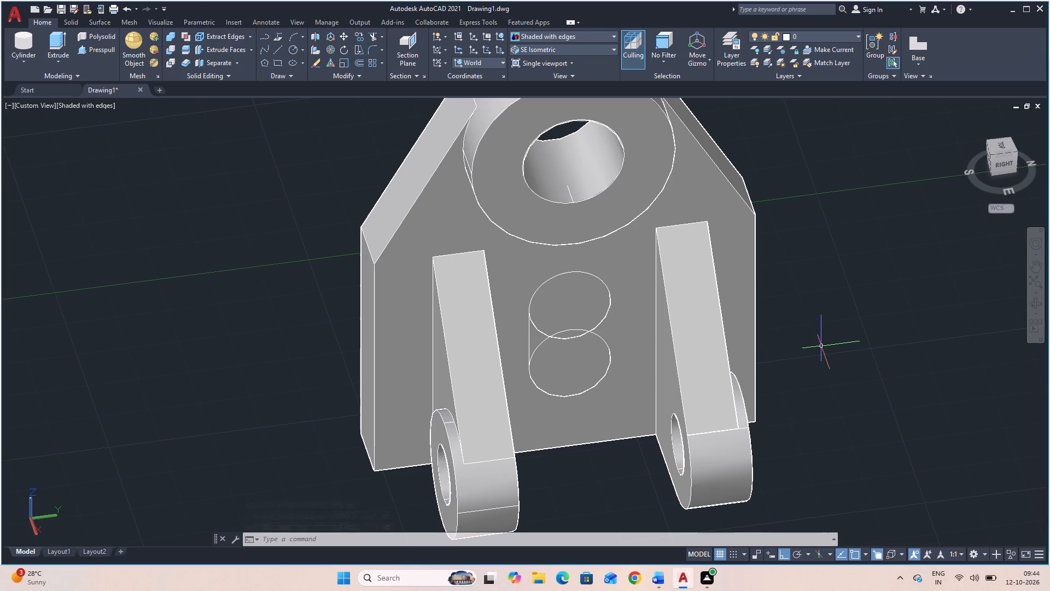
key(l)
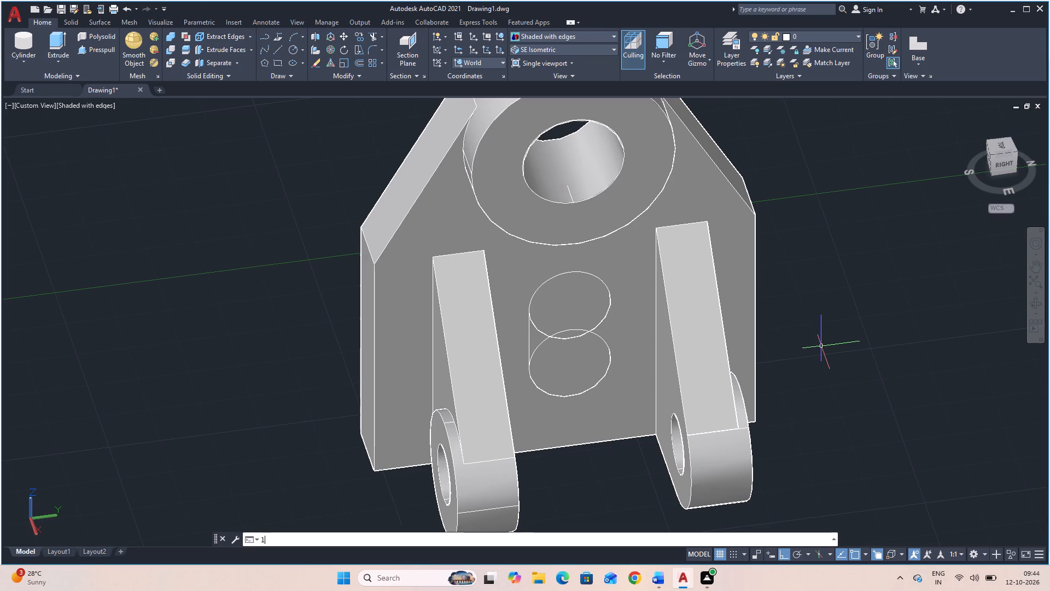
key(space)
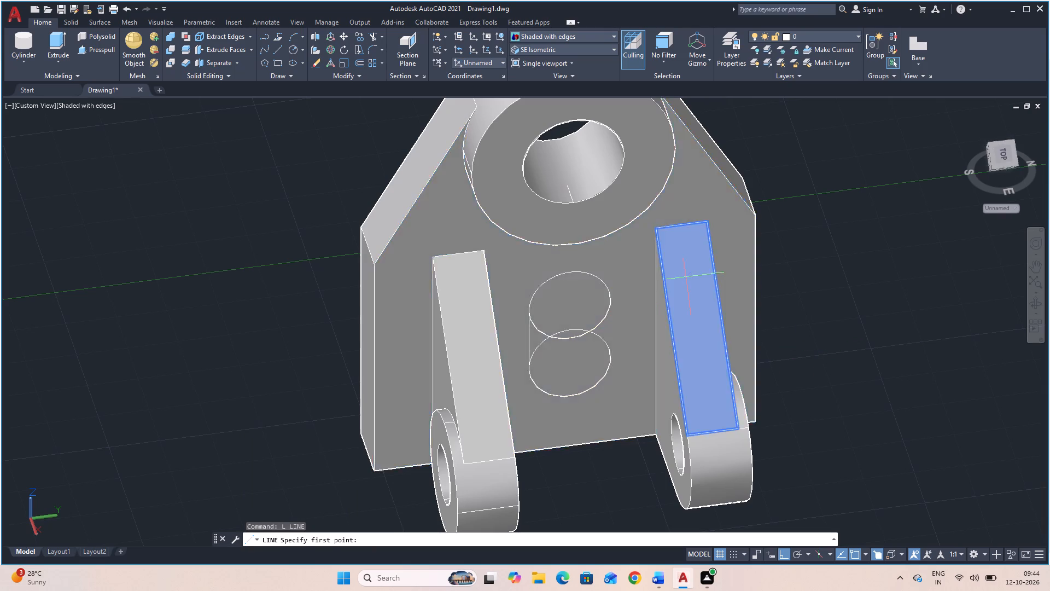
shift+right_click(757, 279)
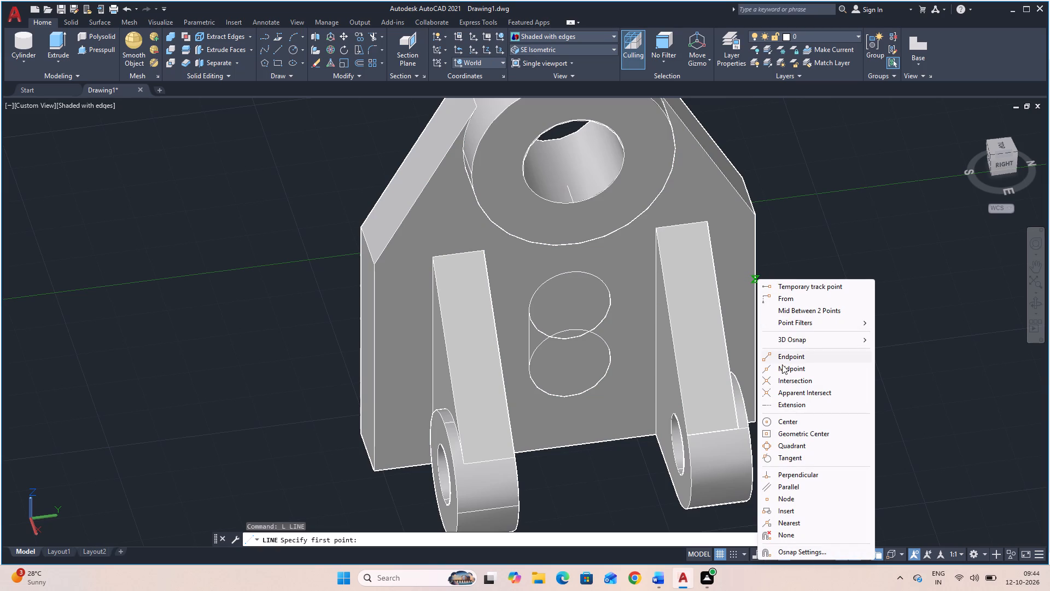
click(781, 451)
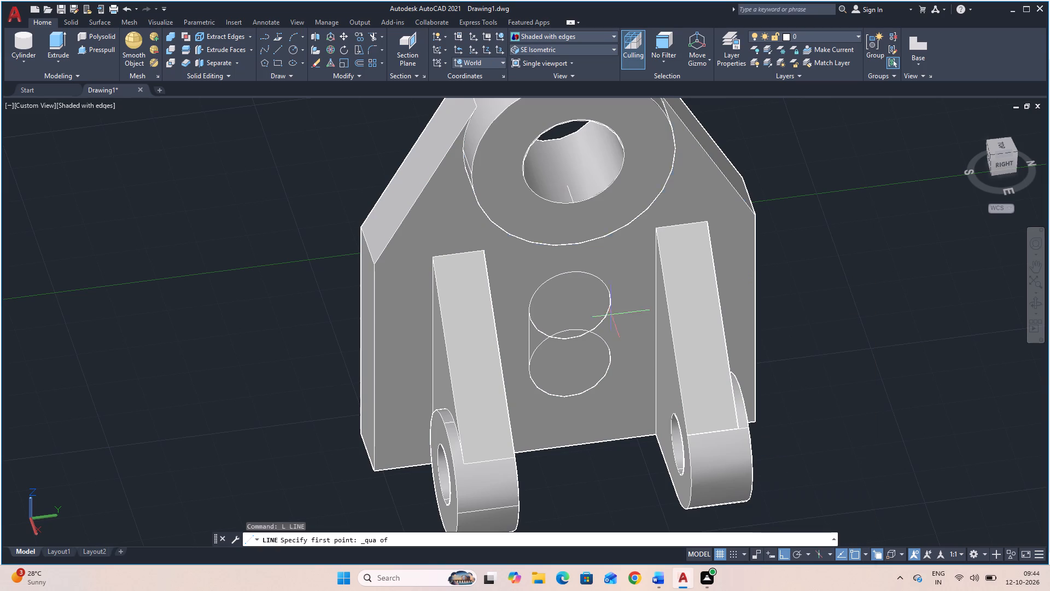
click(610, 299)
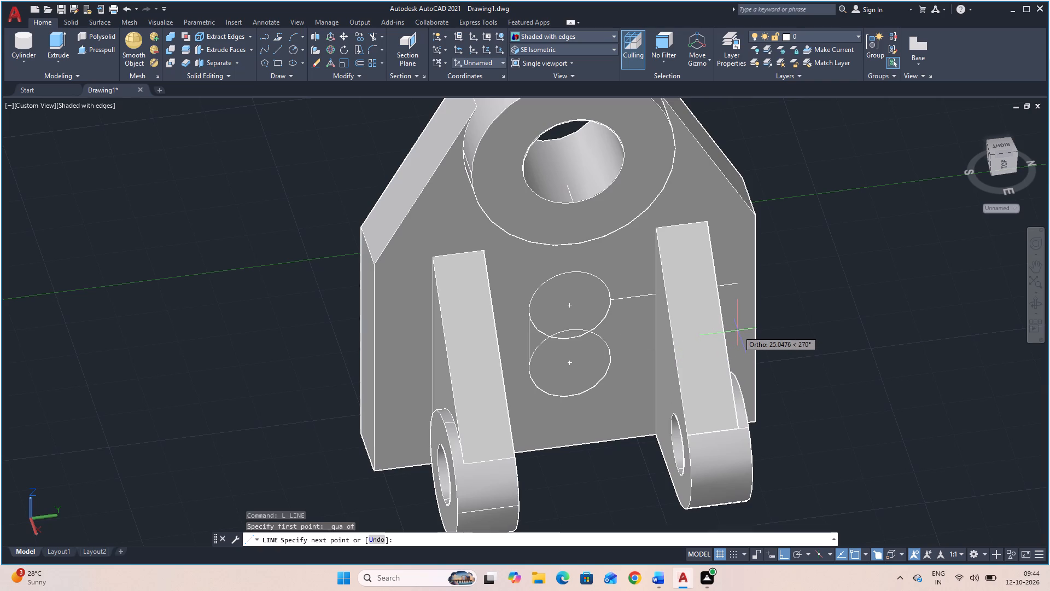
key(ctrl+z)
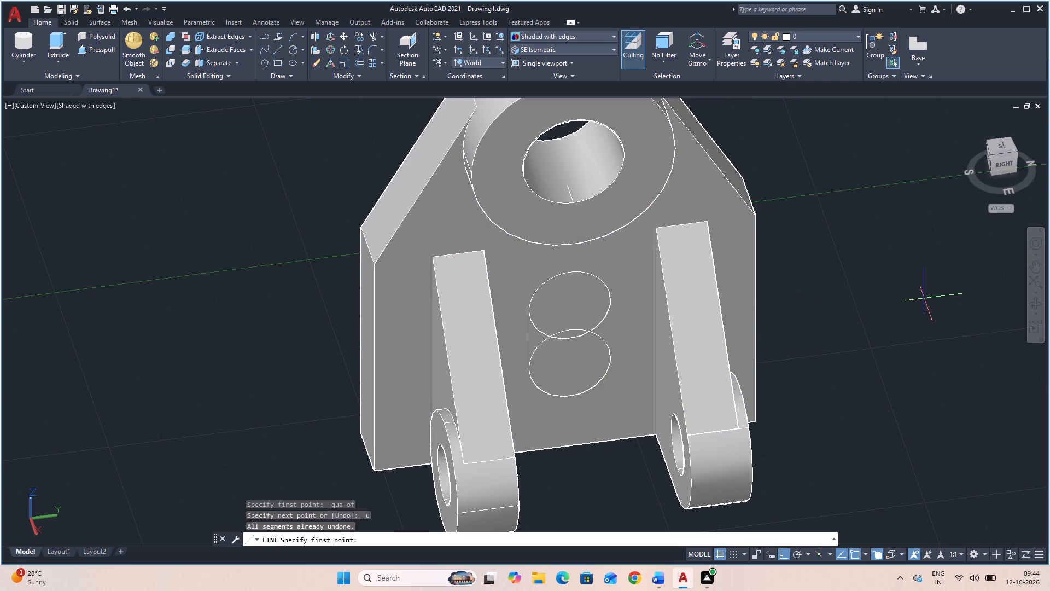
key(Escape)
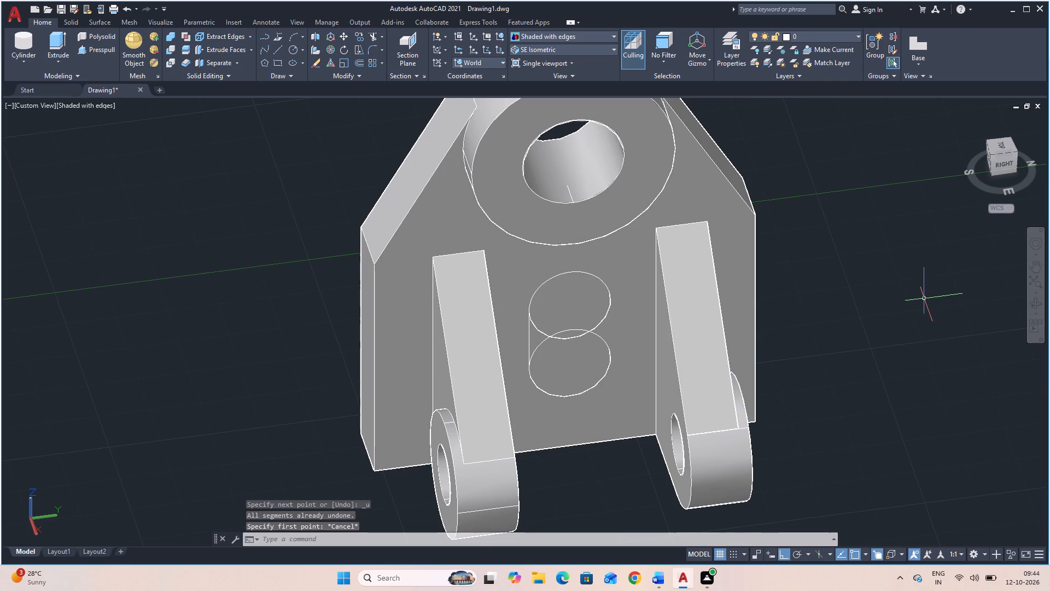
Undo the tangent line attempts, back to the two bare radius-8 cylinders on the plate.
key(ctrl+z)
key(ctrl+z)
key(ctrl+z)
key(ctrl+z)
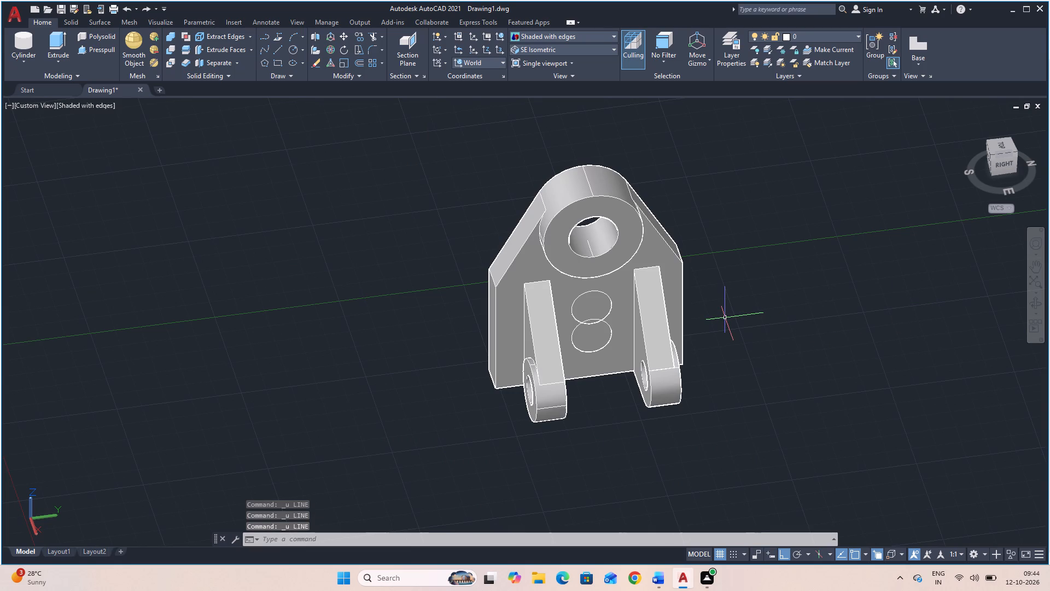
Draw a line joining the left quadrants of the upper and lower radius-8 circles on the plate face.
key(l)
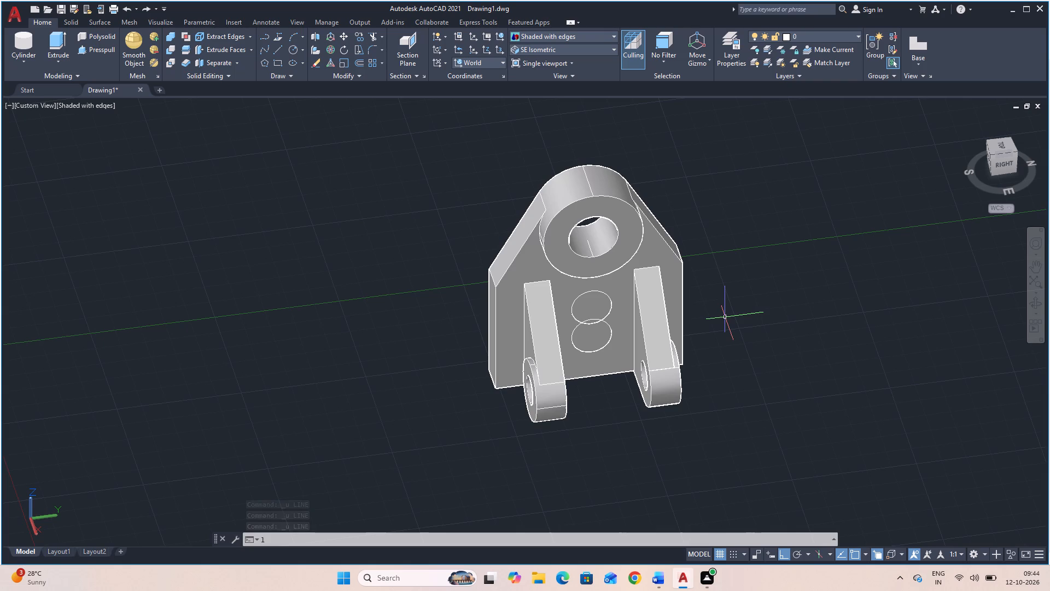
key(space)
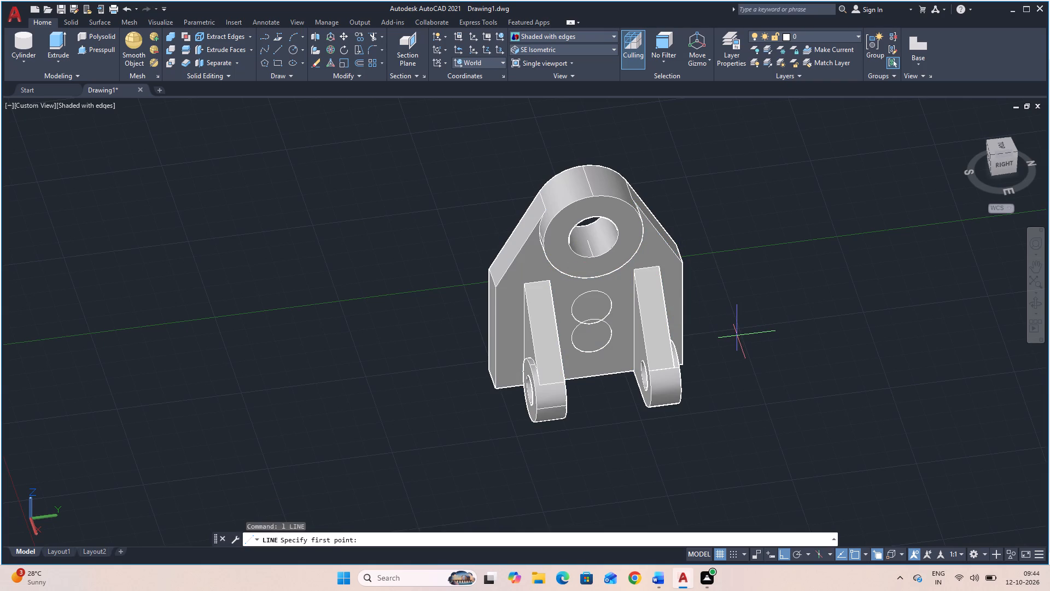
shift+right_click(719, 328)
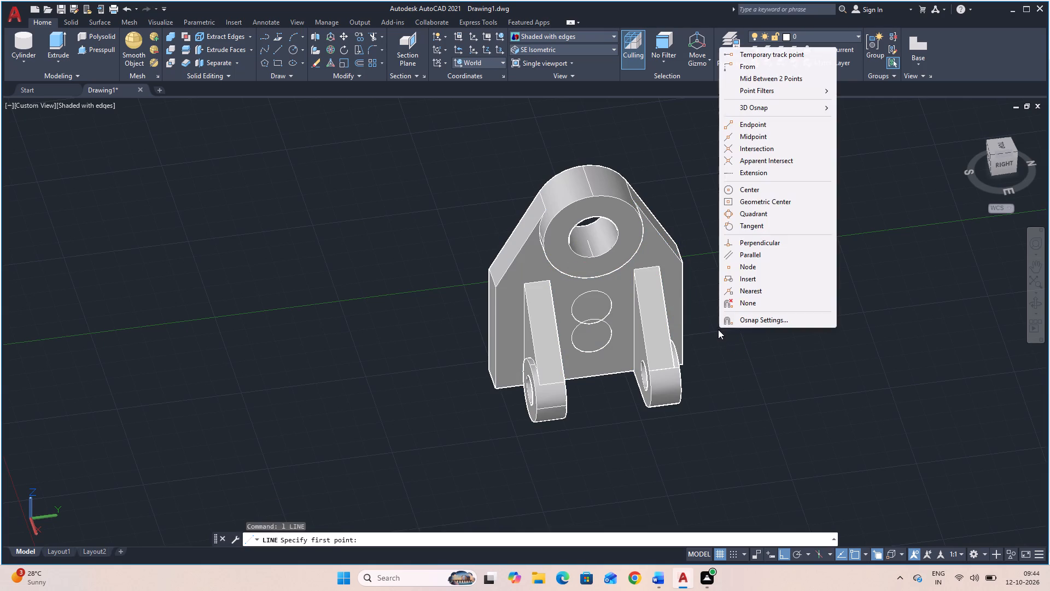
click(743, 208)
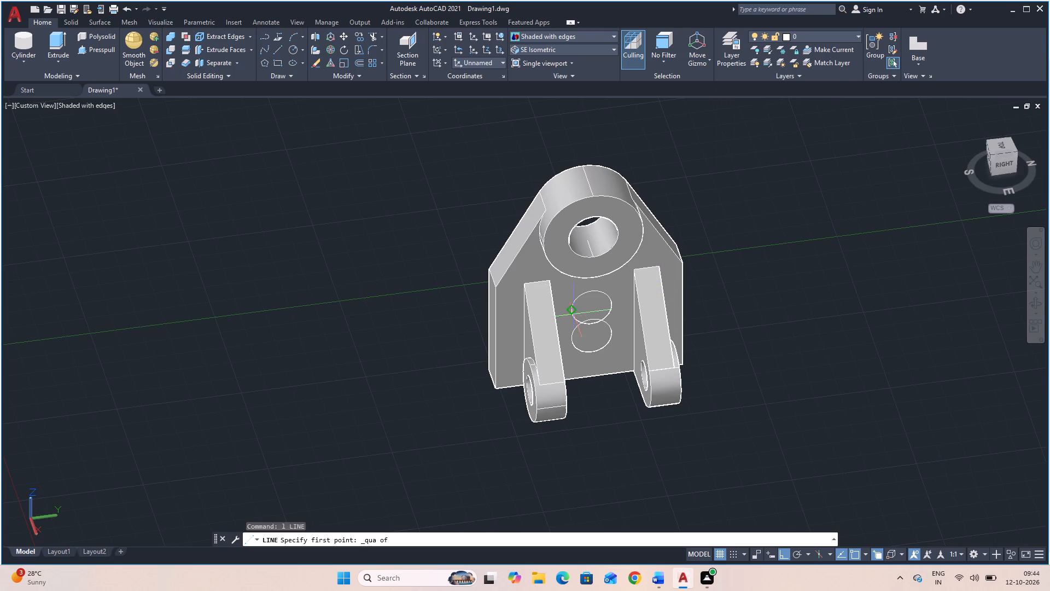
scroll(574, 309, up, 3)
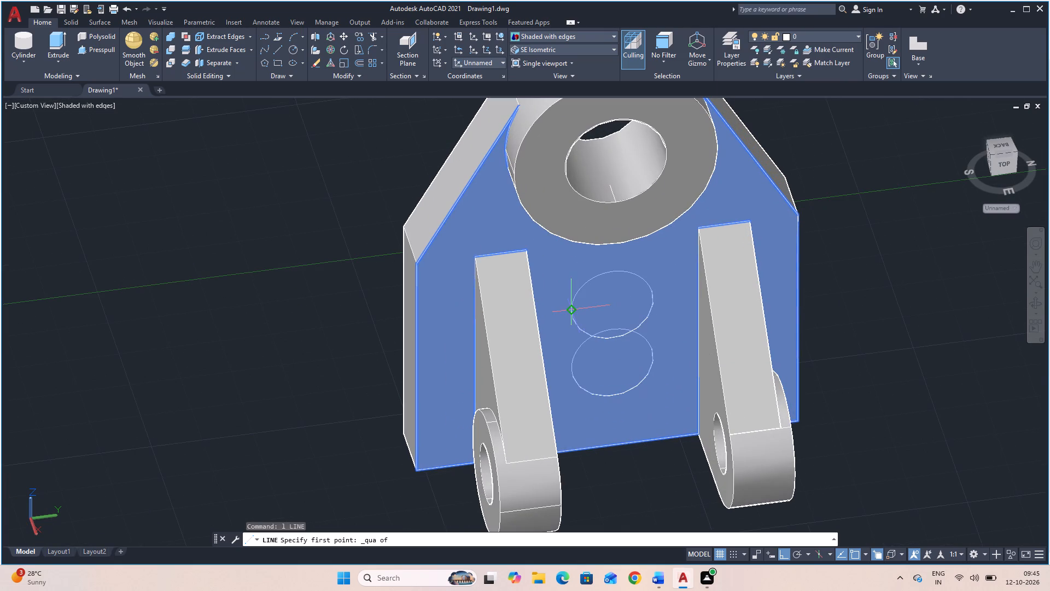
click(572, 314)
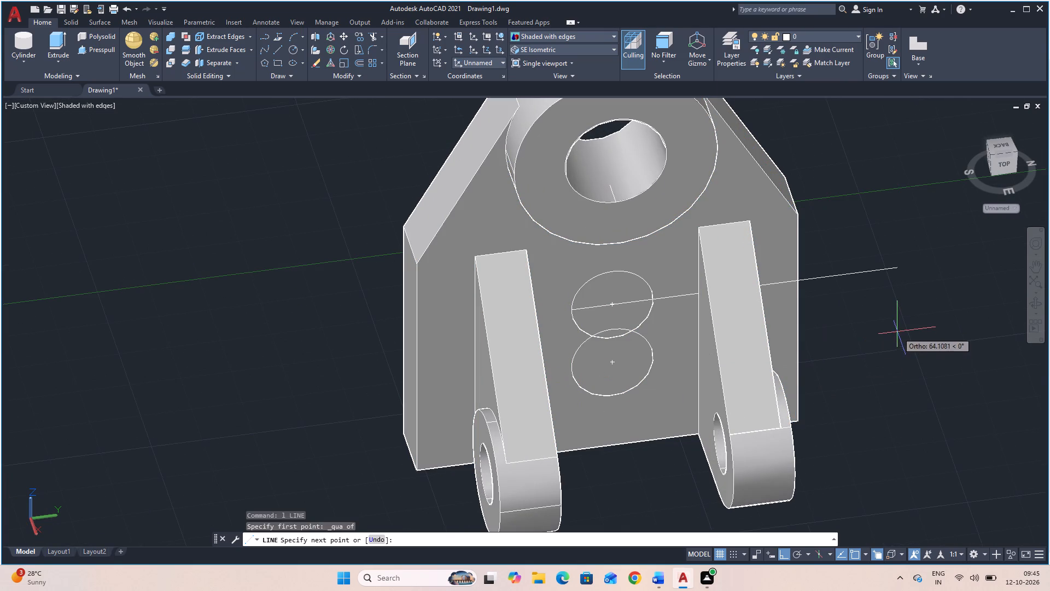
shift+right_click(896, 329)
click(920, 213)
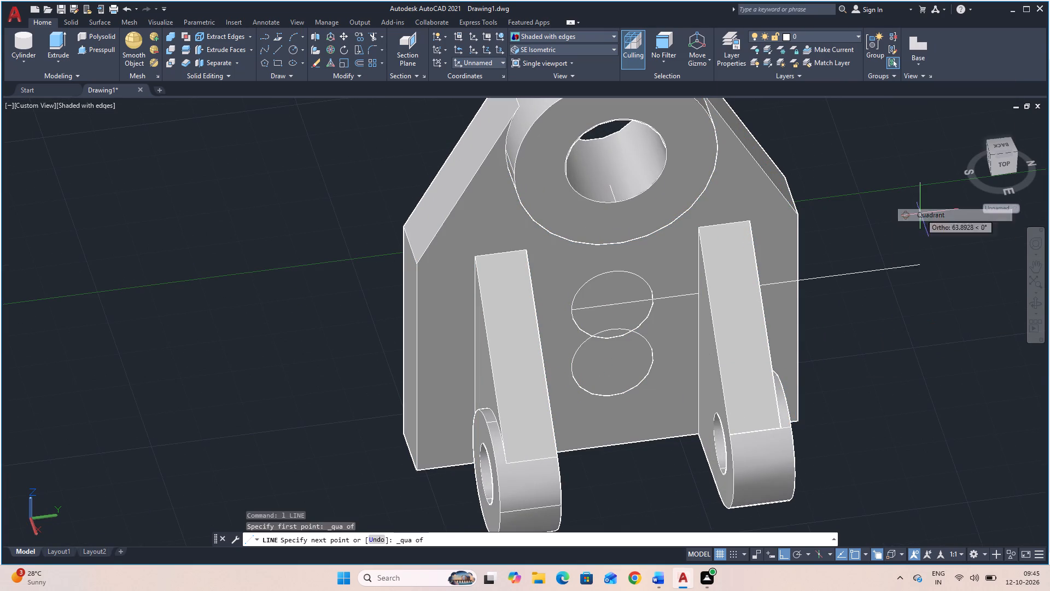
click(574, 367)
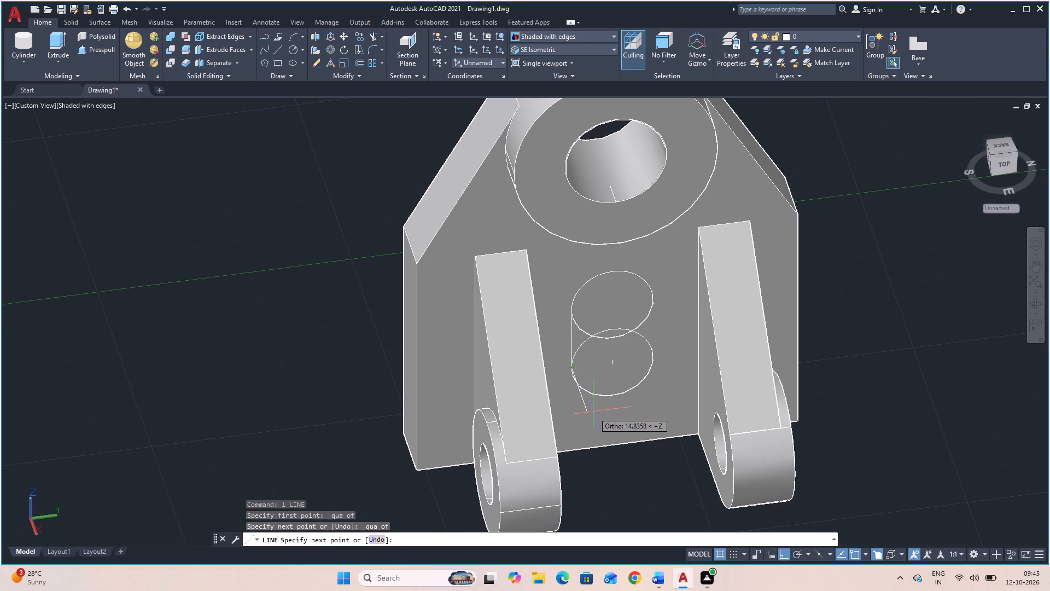
key(Escape)
Draw a matching line joining the right quadrants of the upper and lower radius-8 circles.
text(l)
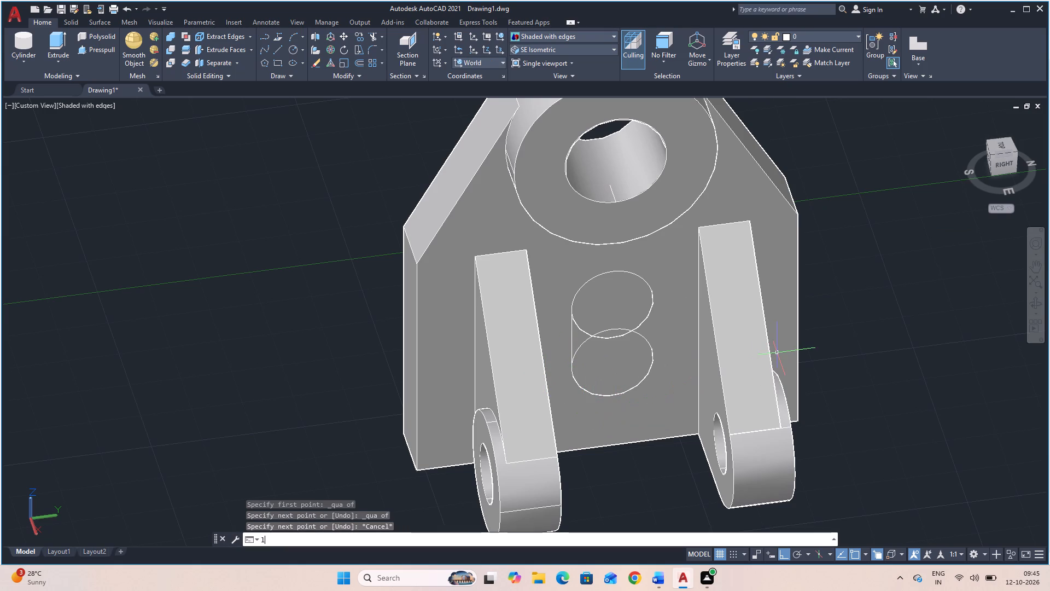
key(space)
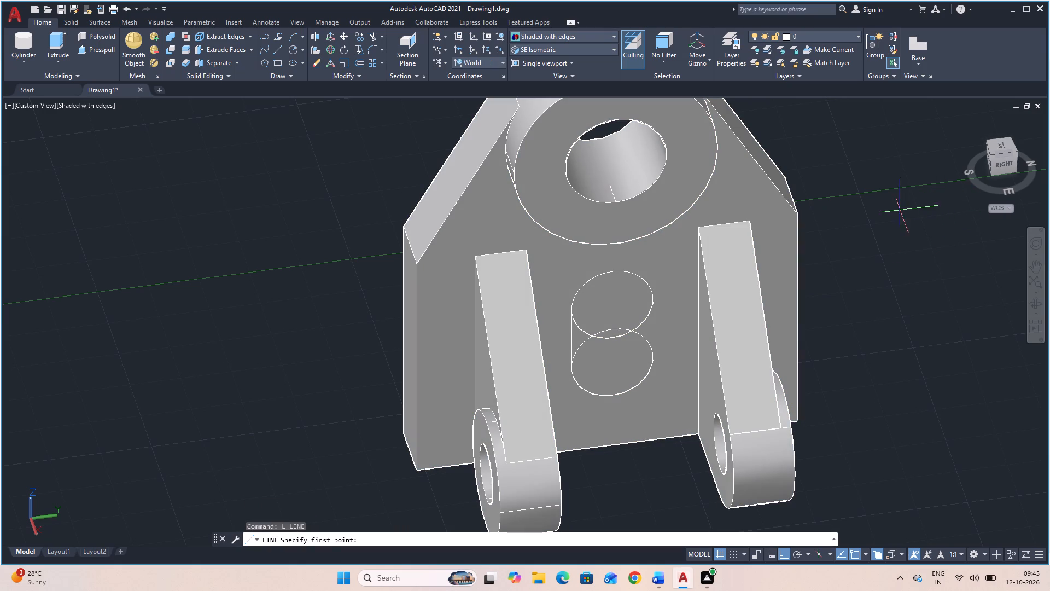
shift+right_click(899, 212)
click(917, 376)
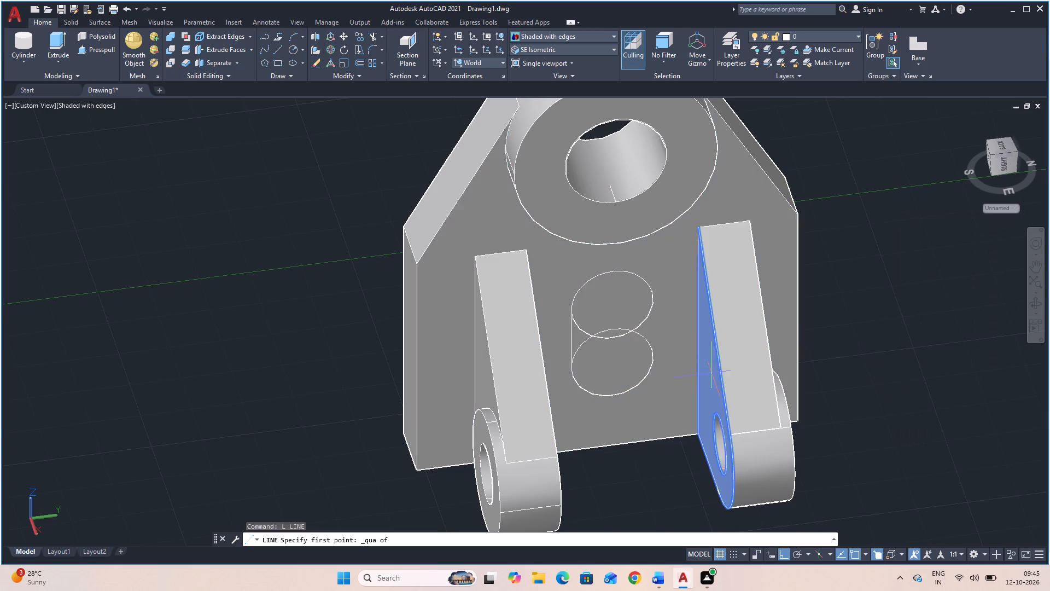
click(652, 297)
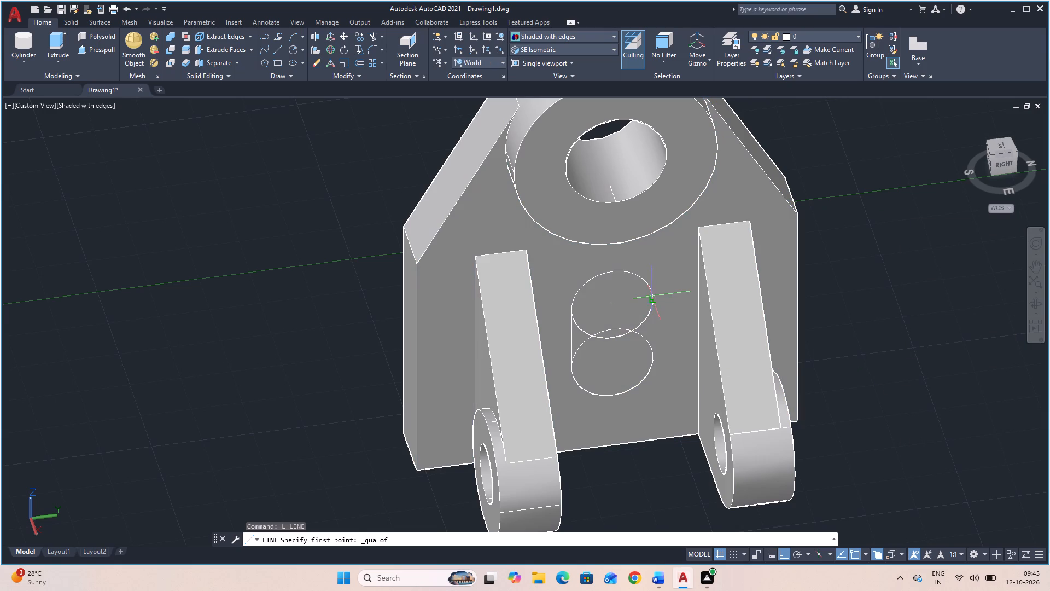
shift+right_click(857, 329)
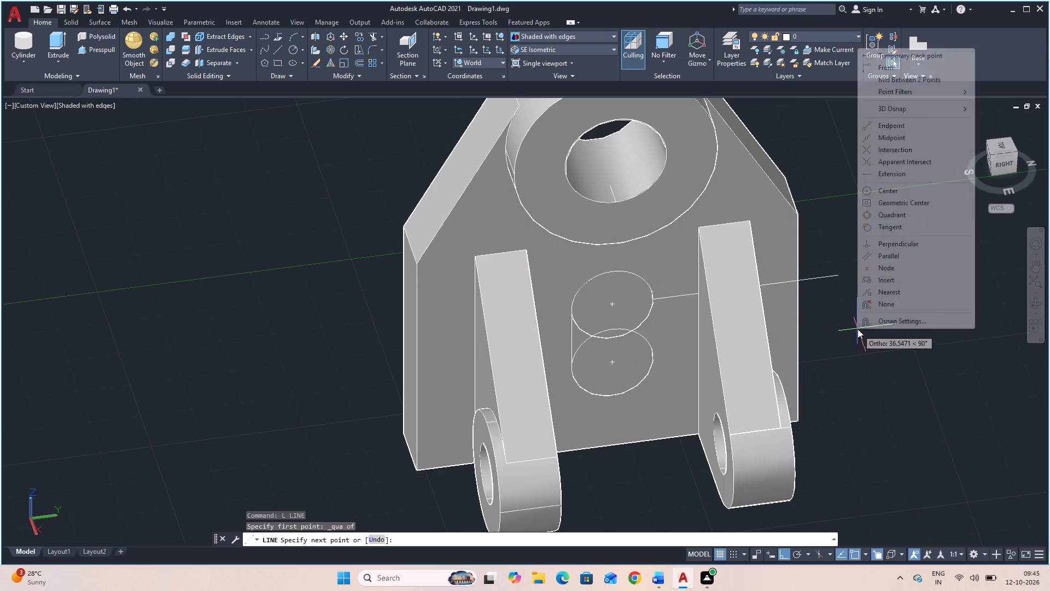
click(885, 212)
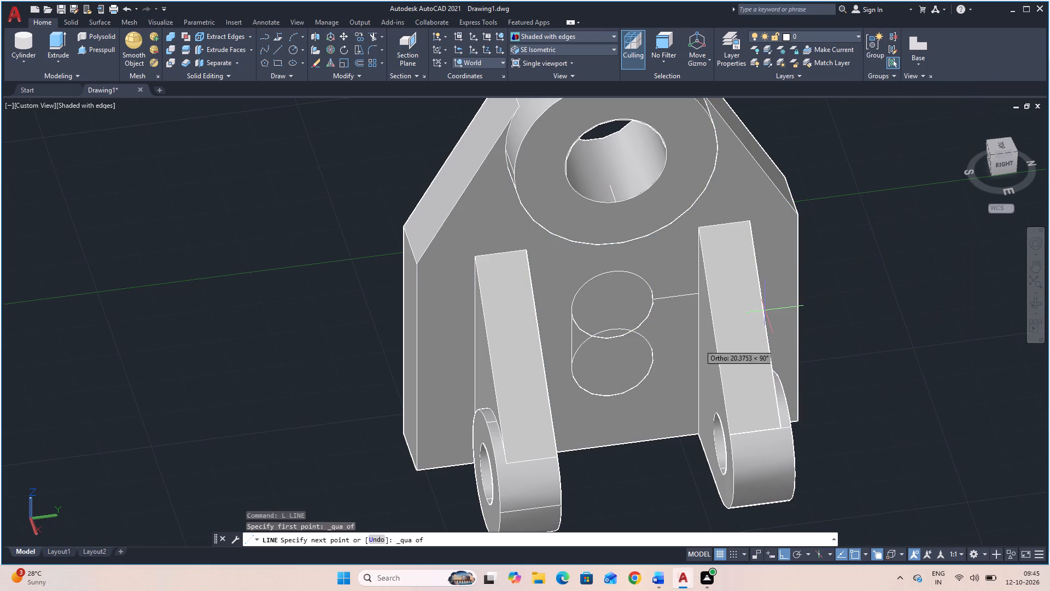
click(652, 360)
key(Escape)
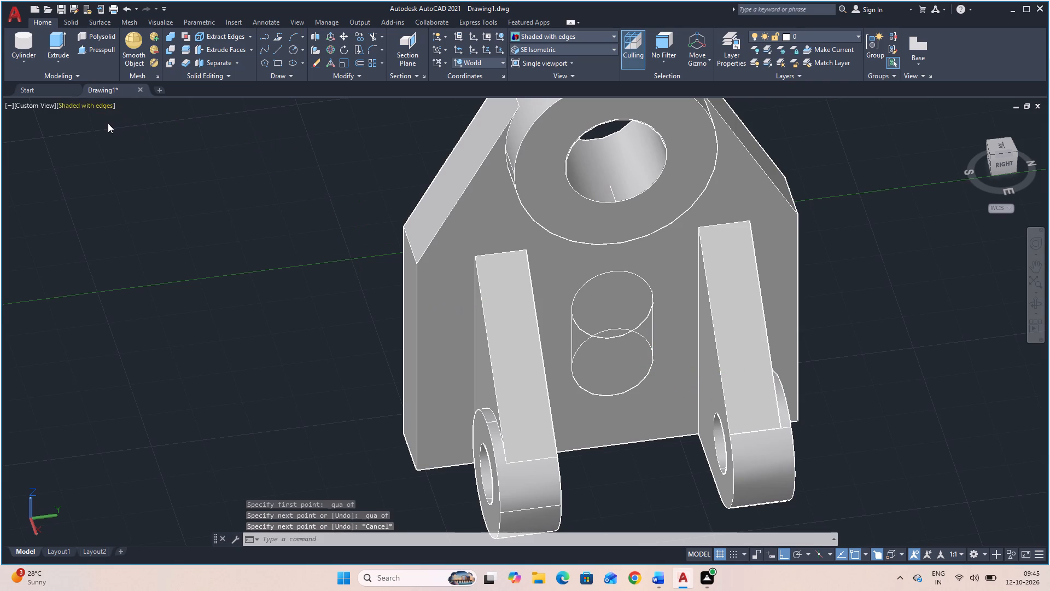
Press-pull the two small regions between the circles and the side lines back through the plate.
click(100, 49)
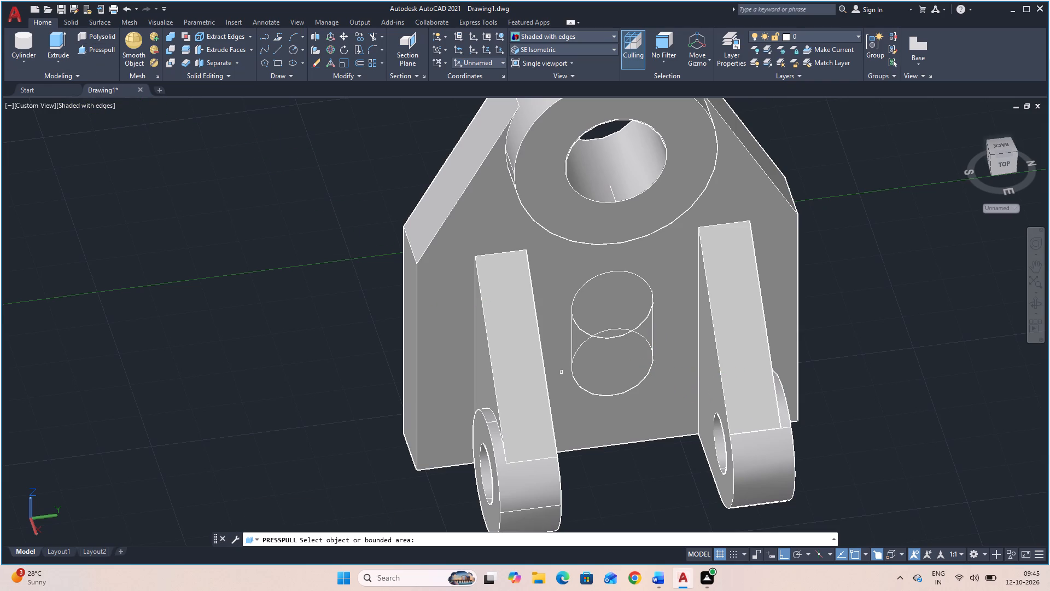
click(580, 340)
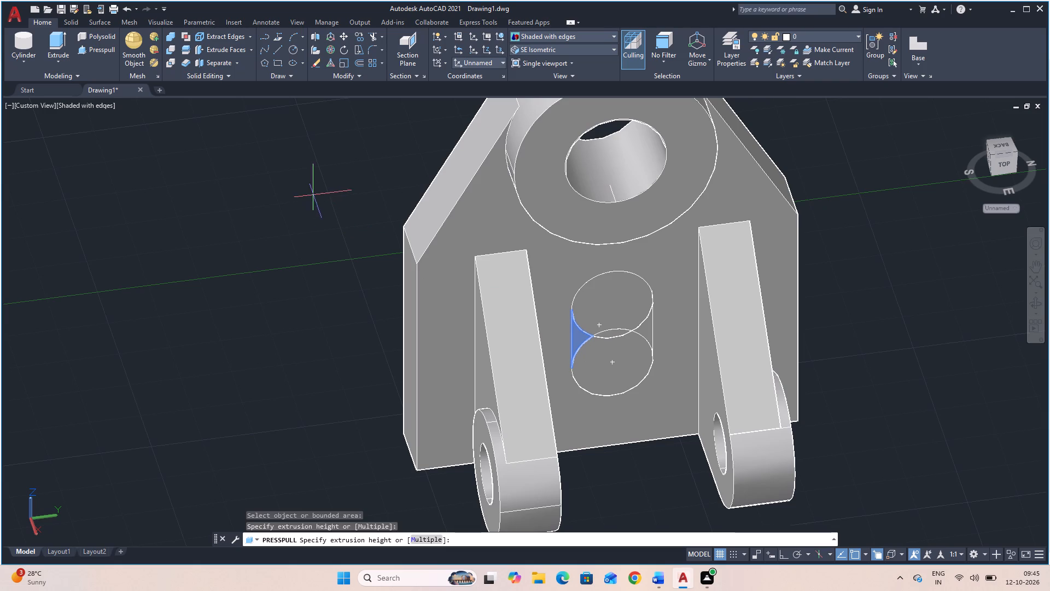
click(313, 195)
click(646, 332)
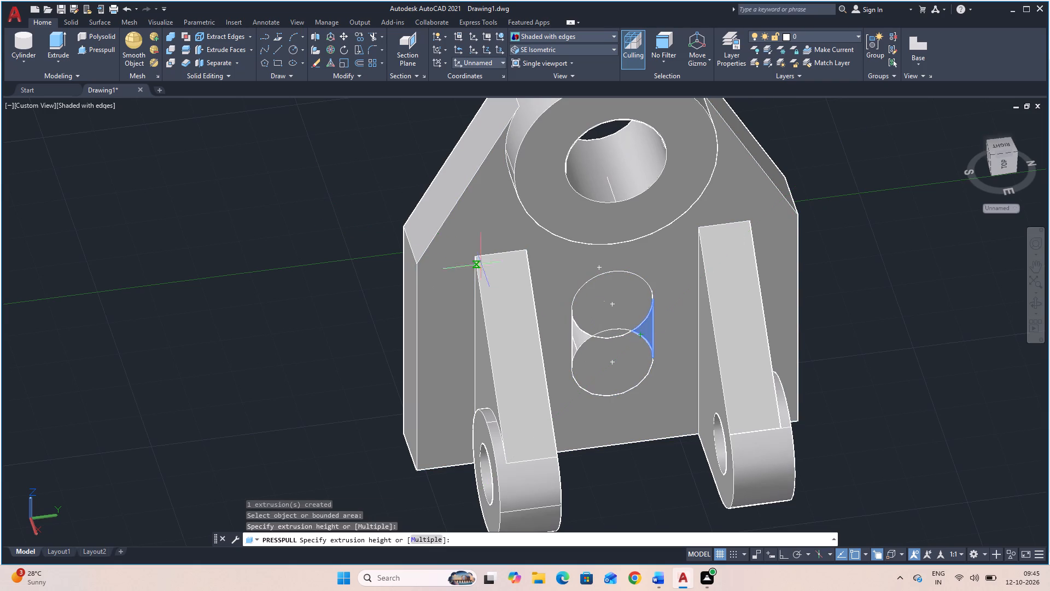
click(366, 192)
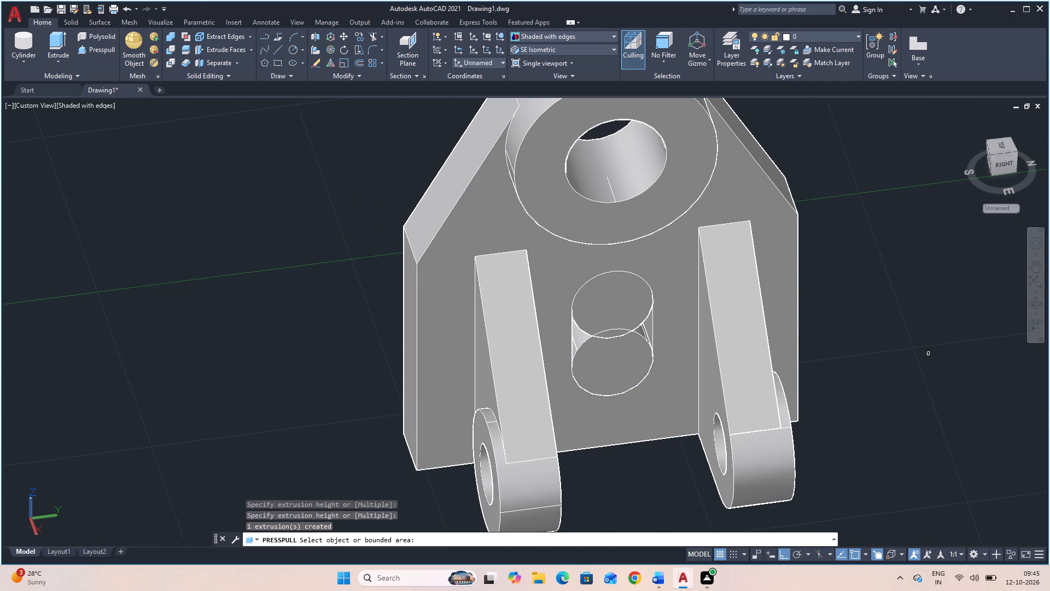
key(Escape)
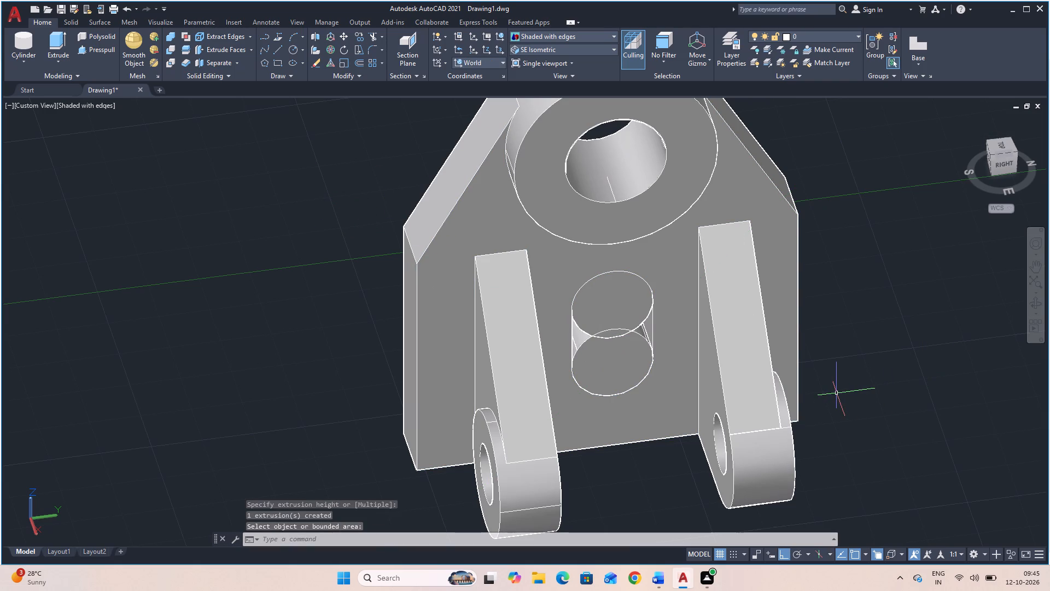
Subtract the lower and upper radius-8 cylinders from the bracket body to open the slot through the plate.
key(s)
key(u)
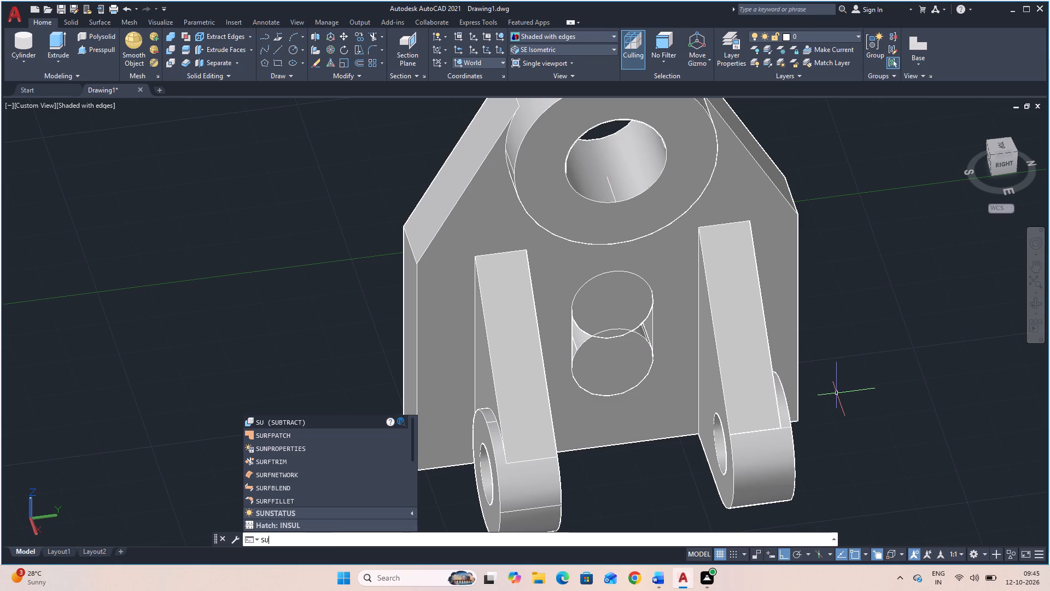
key(Return)
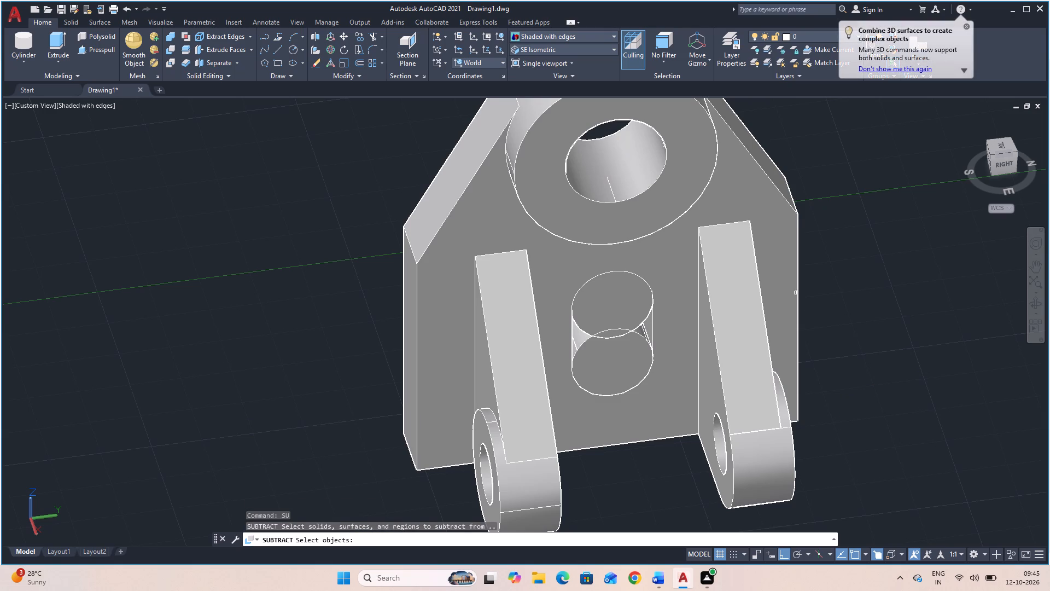
click(793, 281)
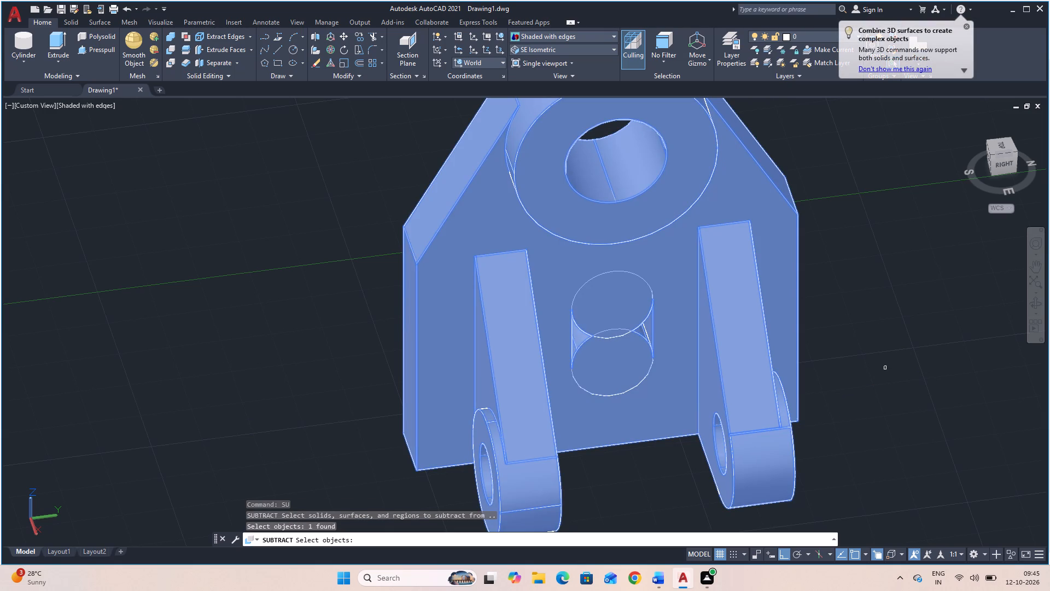
key(Return)
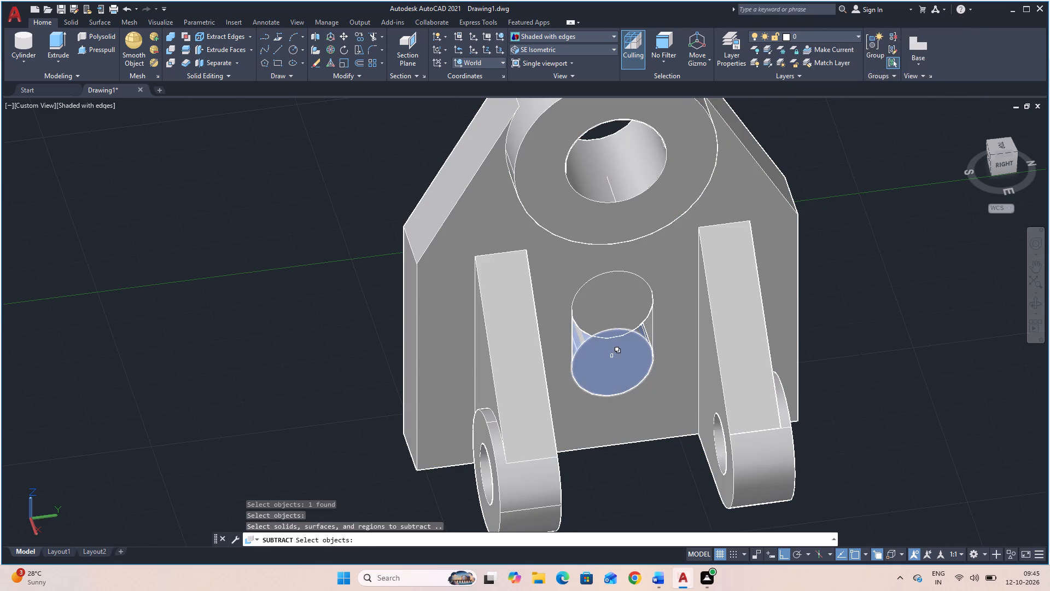
click(612, 356)
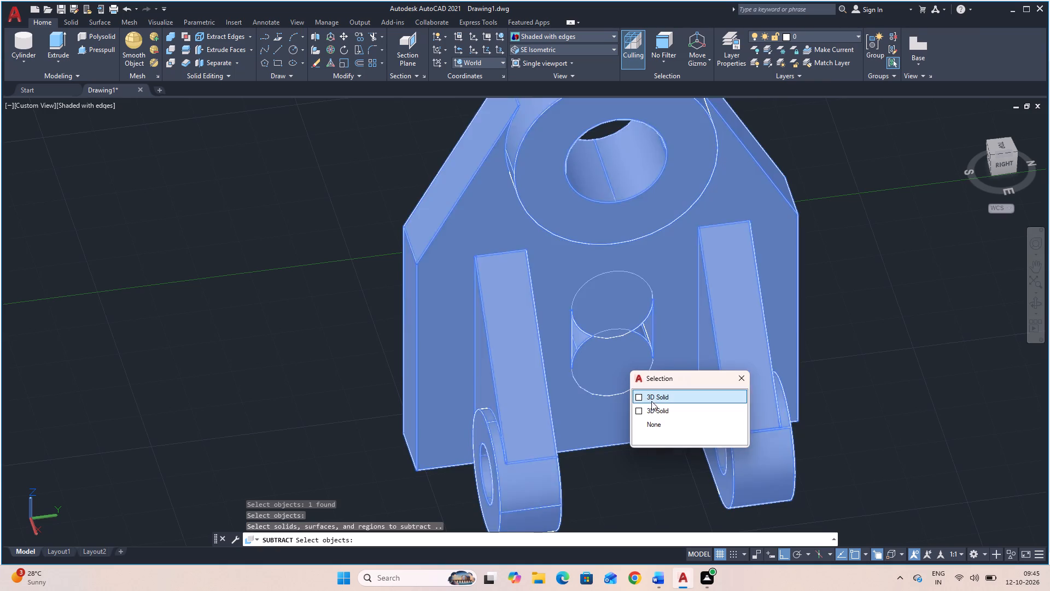
click(649, 397)
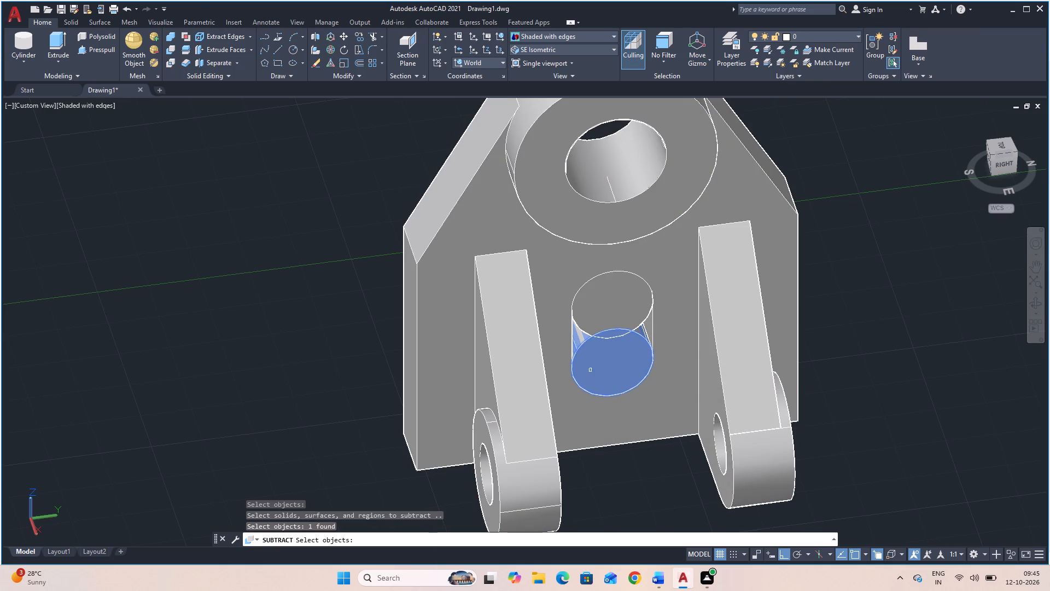
click(609, 310)
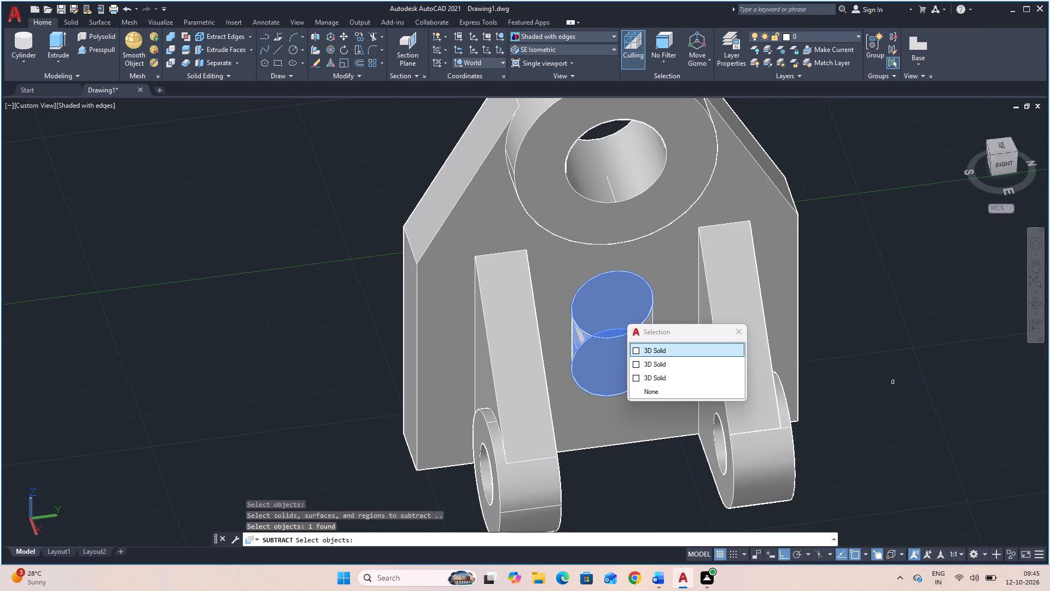
key(Return)
key(Return)
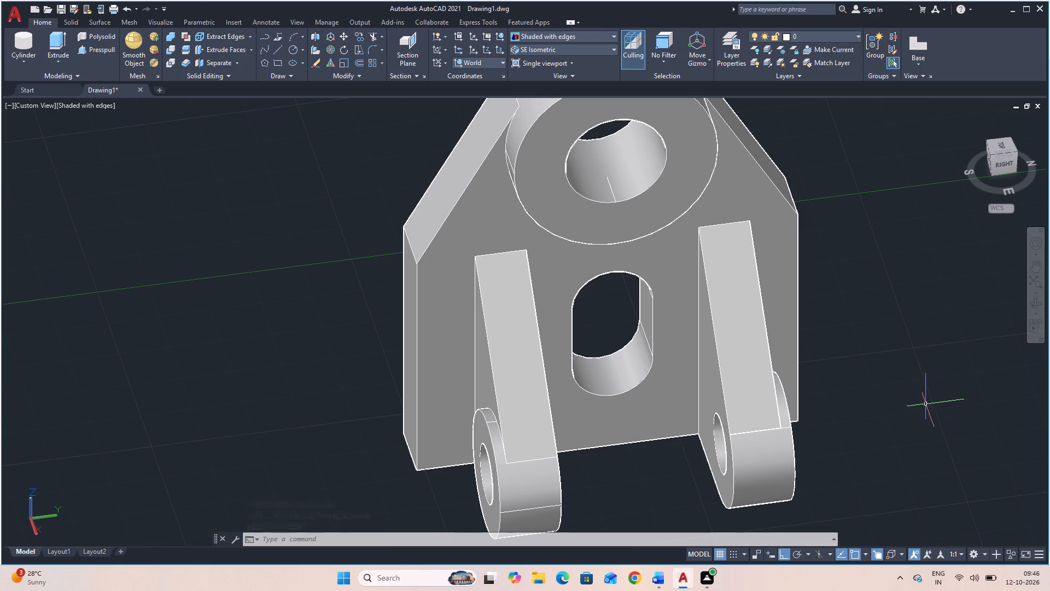
Save the drawing in the Documents folder as "20 3D" in AutoCAD 2018 Drawing format.
scroll(907, 404, down, 1)
middle_drag(927, 431, 803, 389)
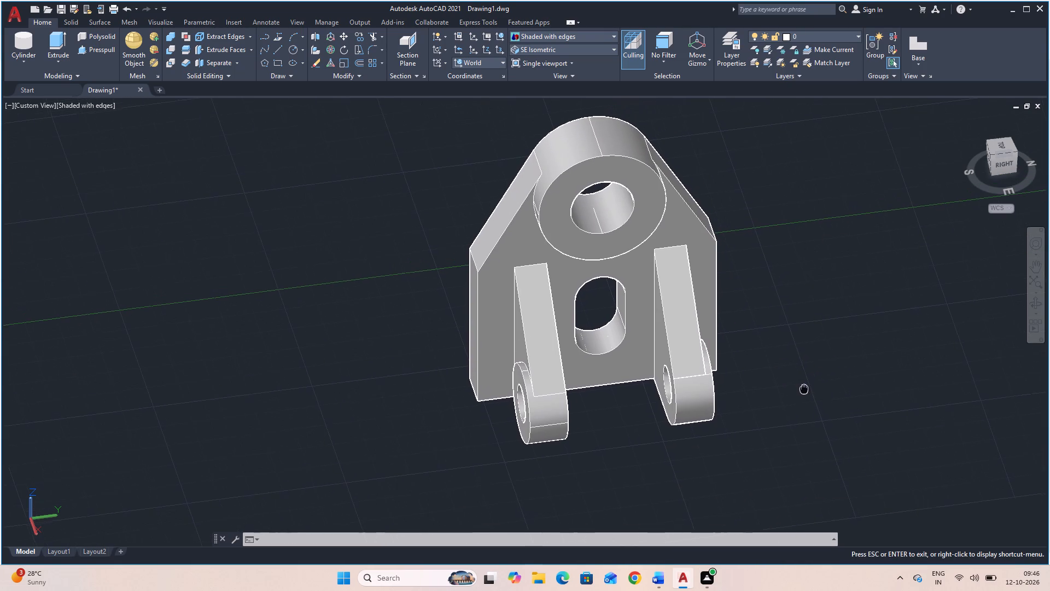
middle_drag(803, 389, 802, 389)
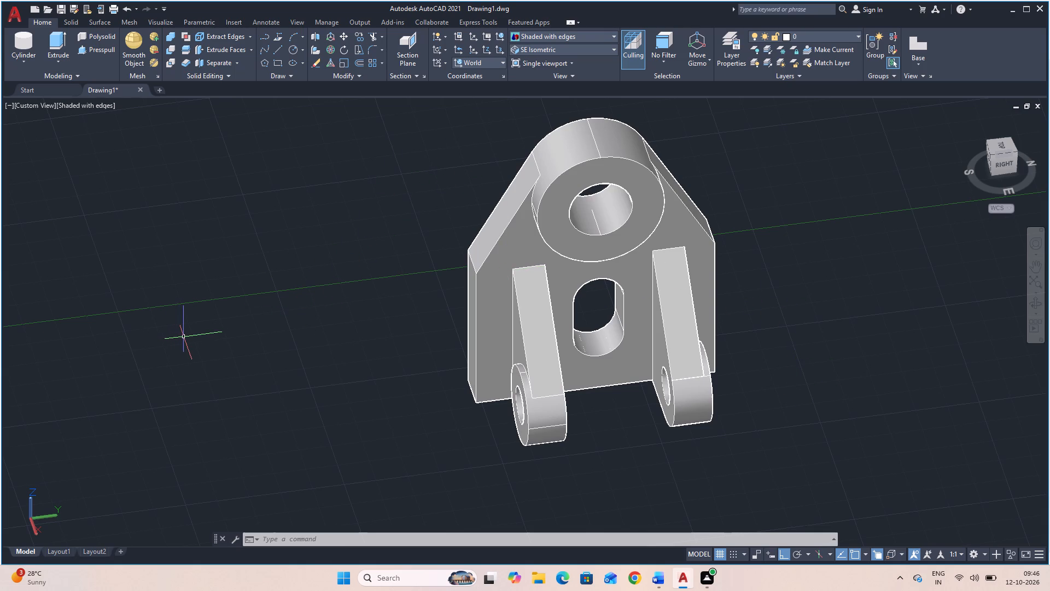
key(ctrl+s)
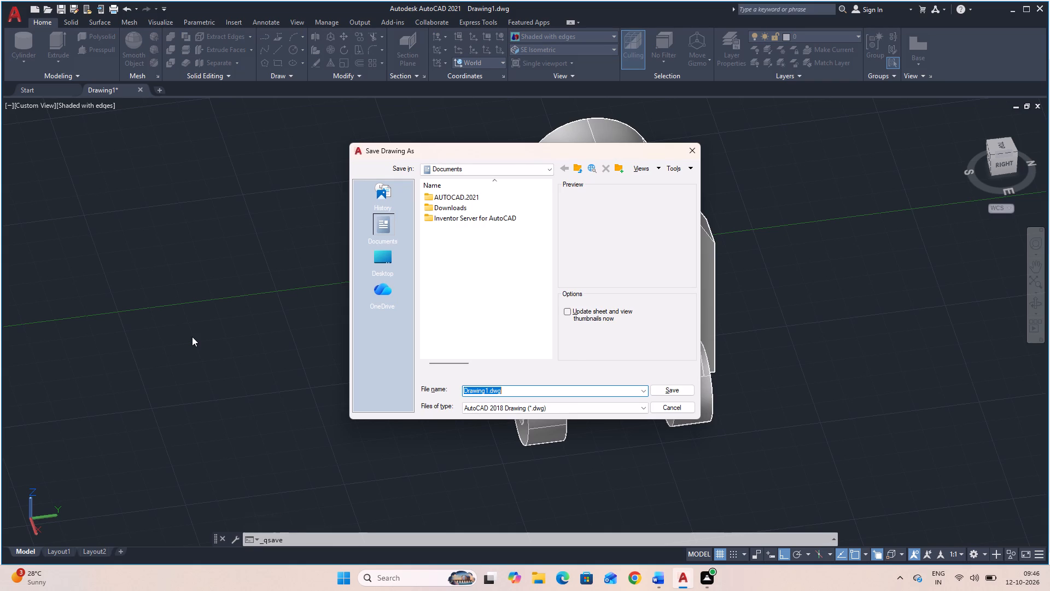
text(20)
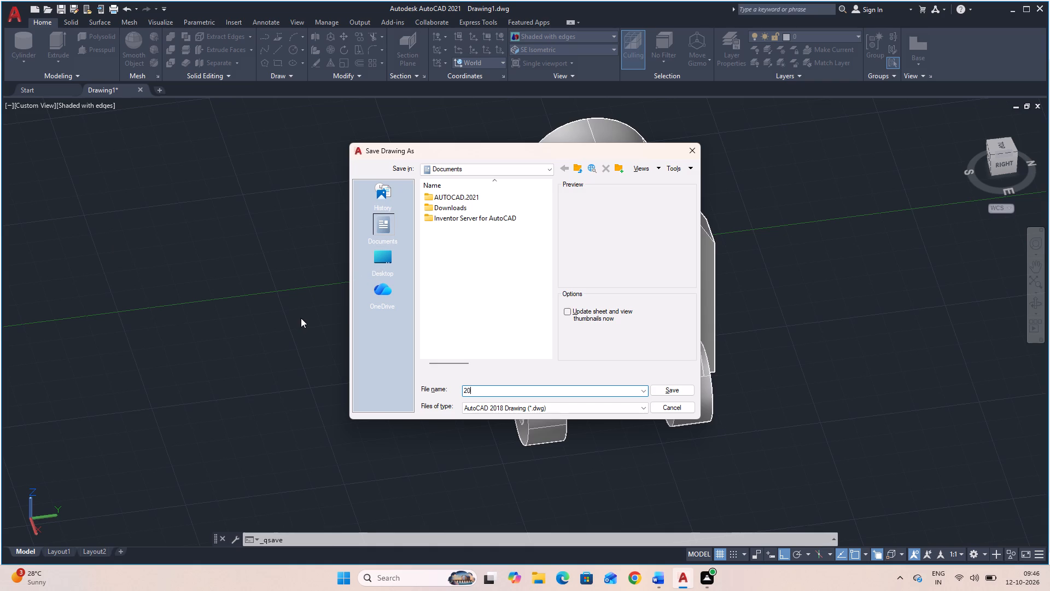
key(space)
text(3d)
key(BackSpace)
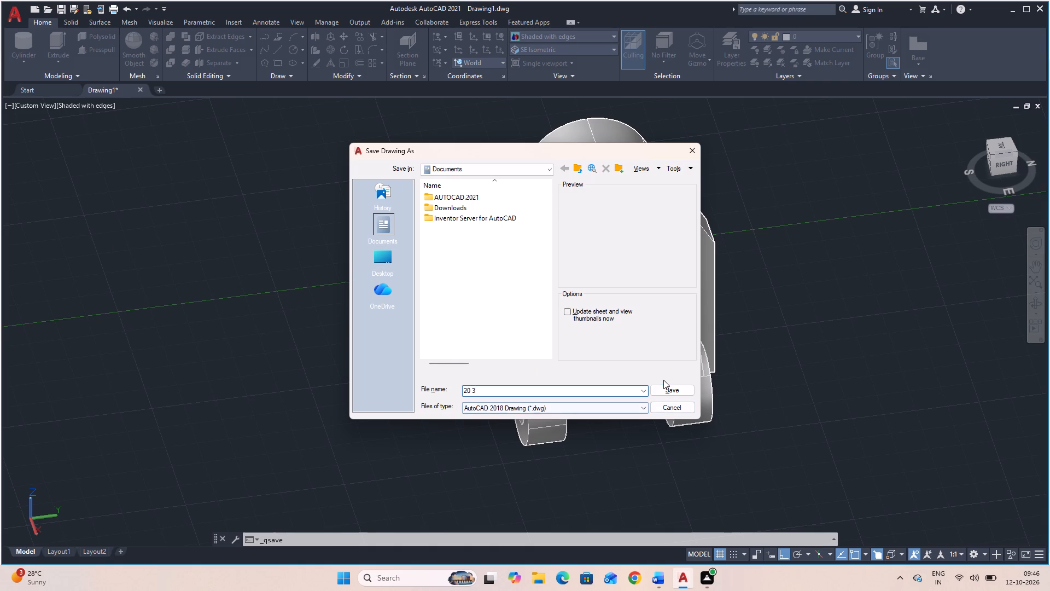
key(d)
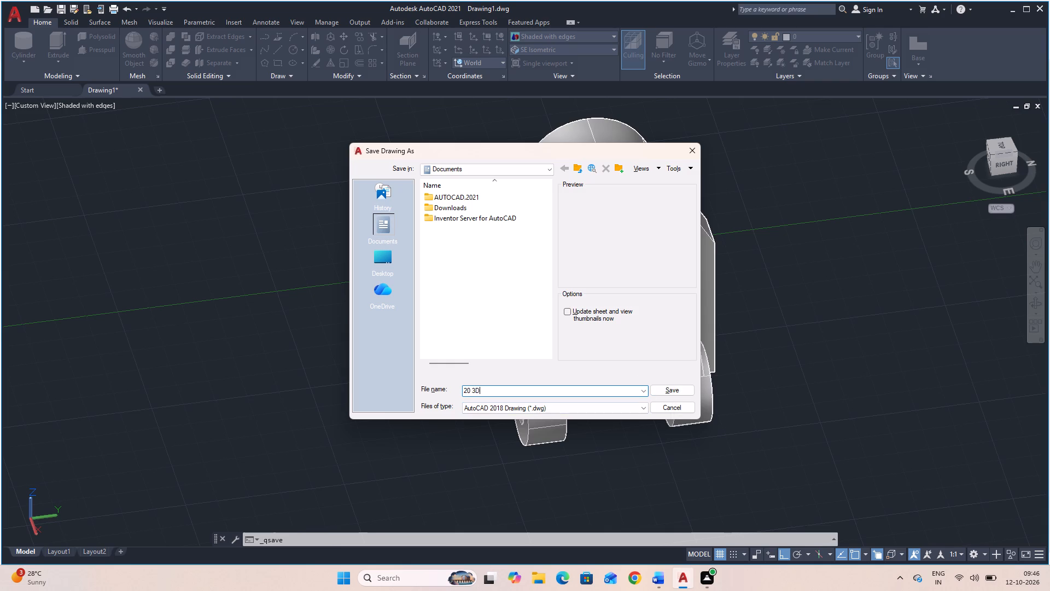
click(673, 387)
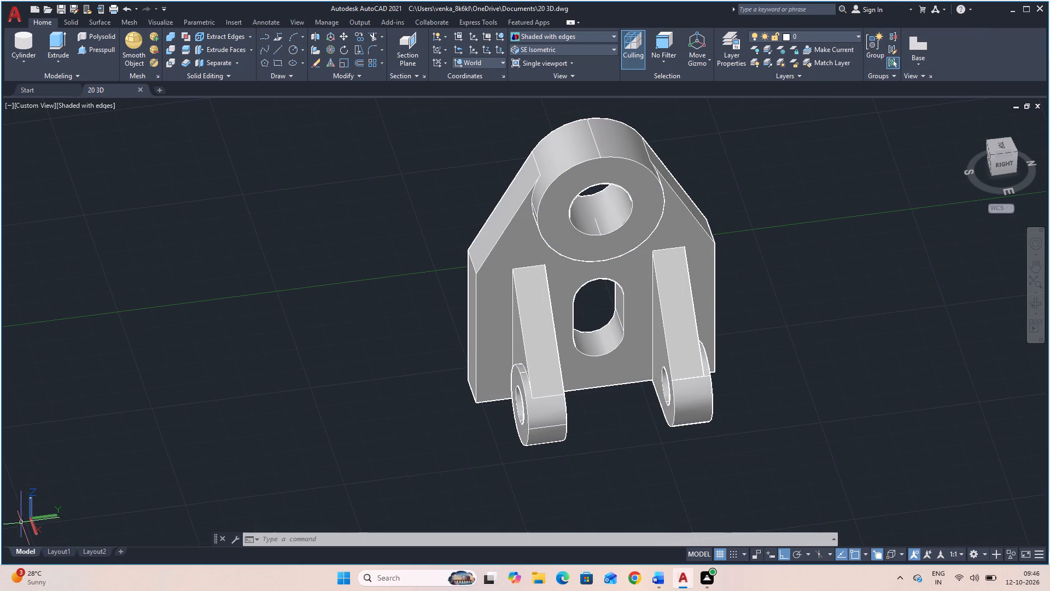
Delete the default viewport from the Layout1 sheet.
click(52, 553)
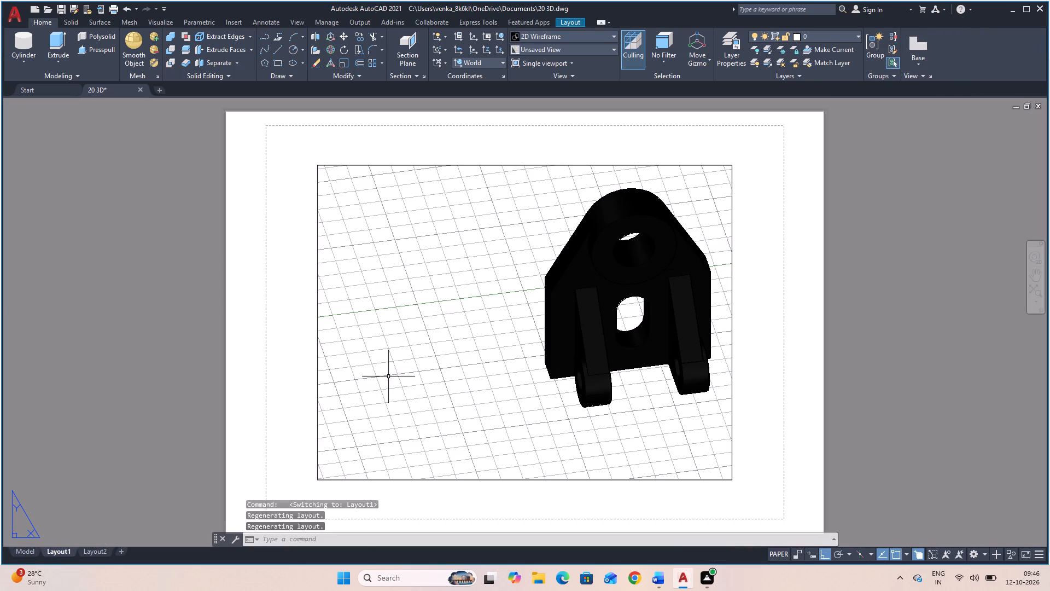
click(317, 372)
key(Delete)
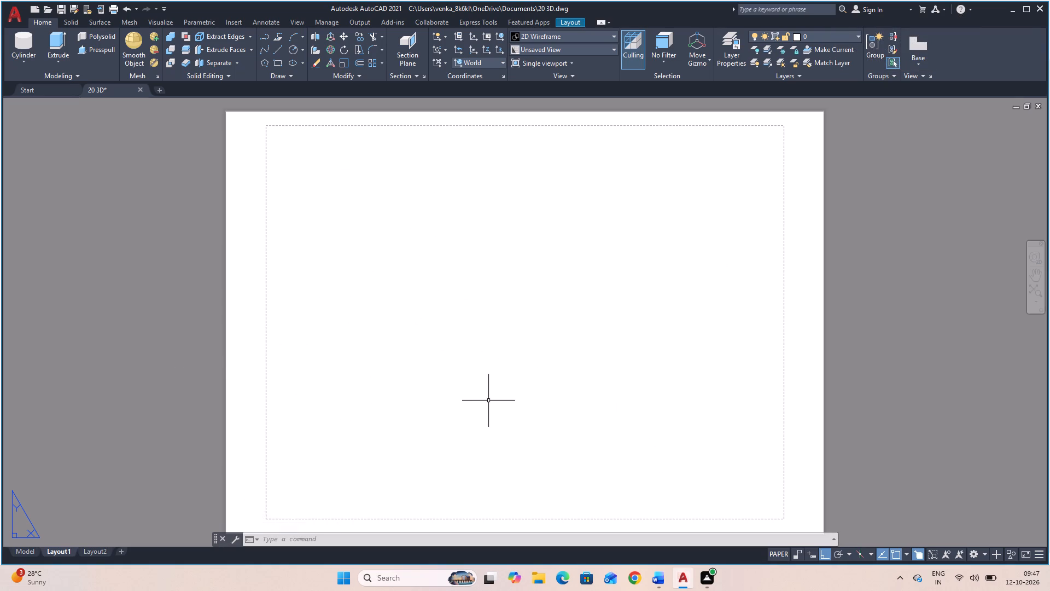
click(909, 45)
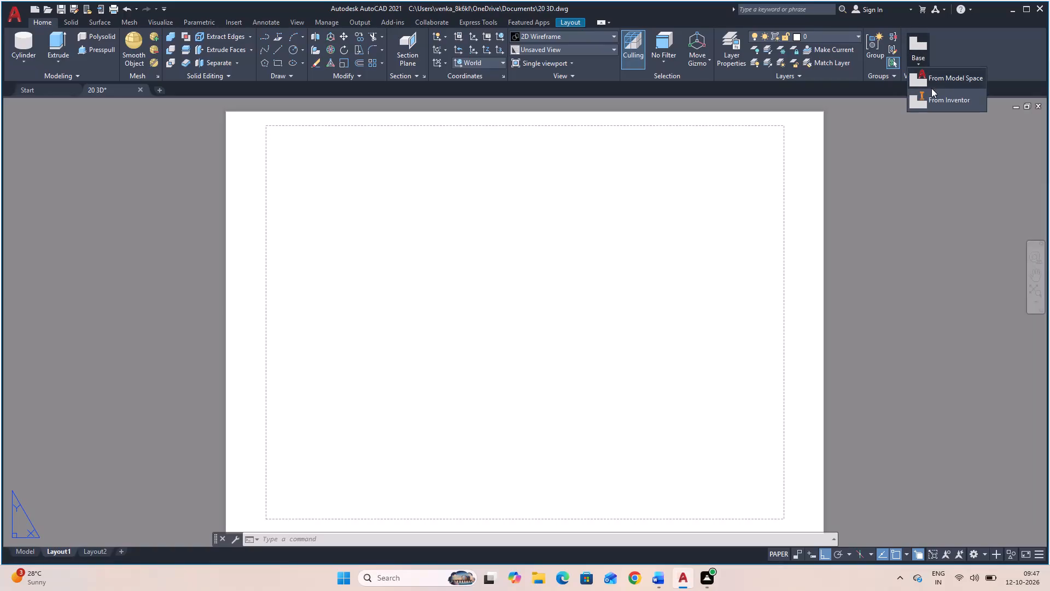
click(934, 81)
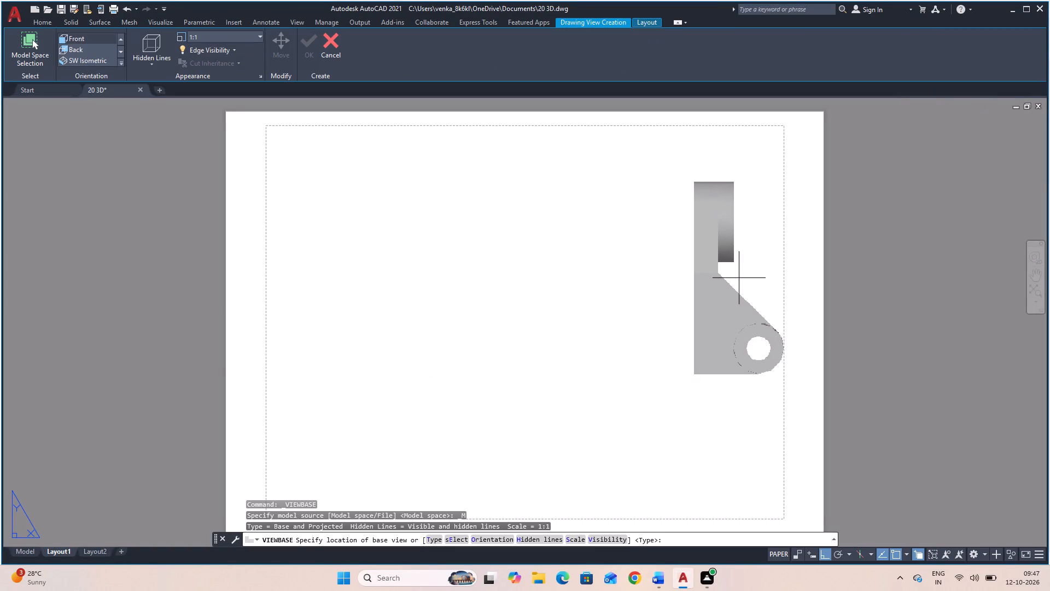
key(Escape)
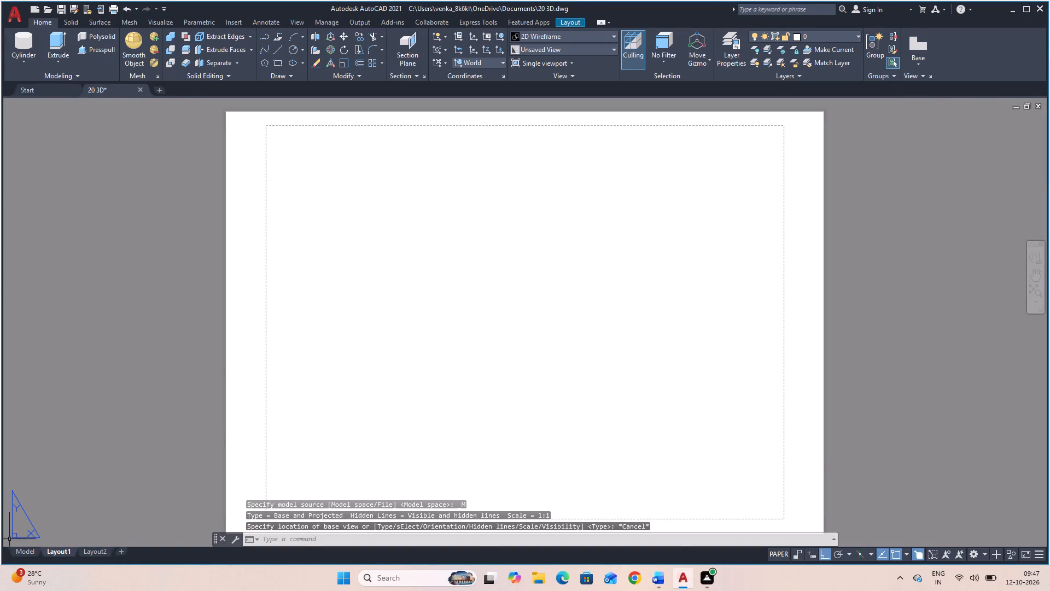
Create a 1:1 base view from the bracket solid in model space and place it at the upper right of the Layout1 sheet.
click(24, 549)
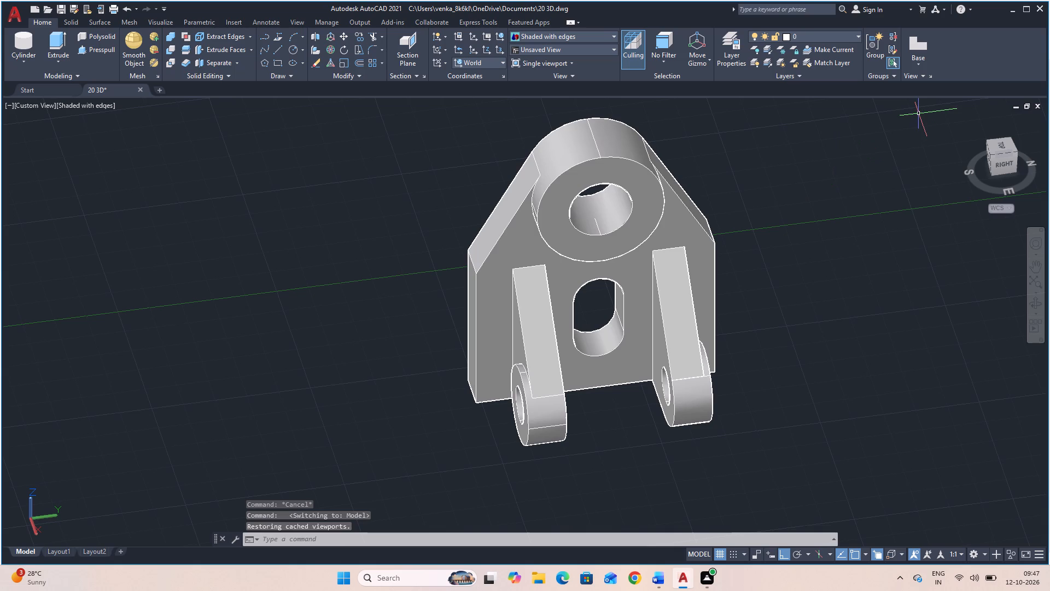
click(925, 63)
click(930, 74)
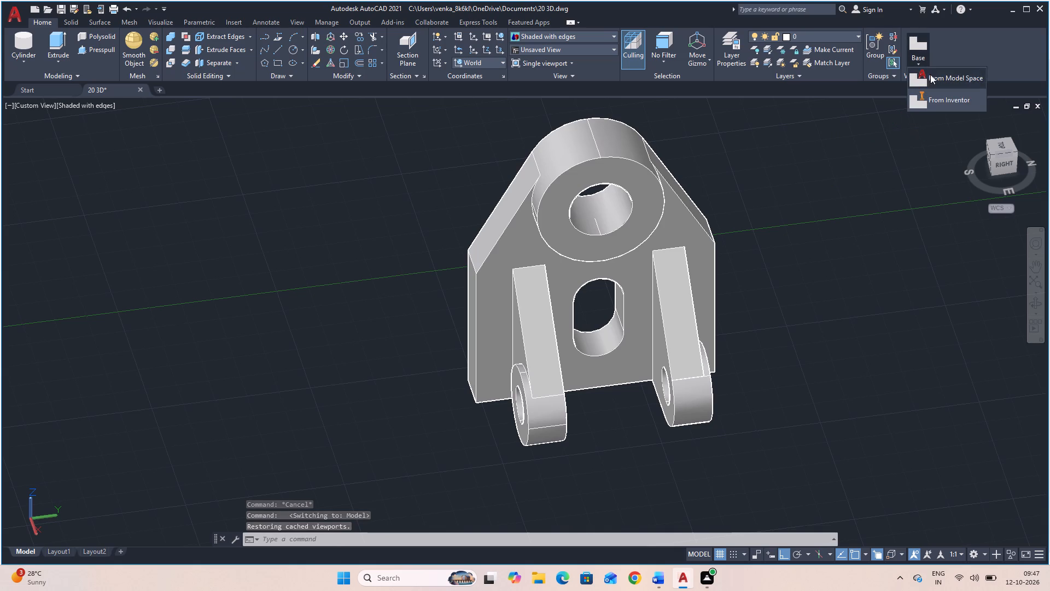
click(617, 268)
key(Return)
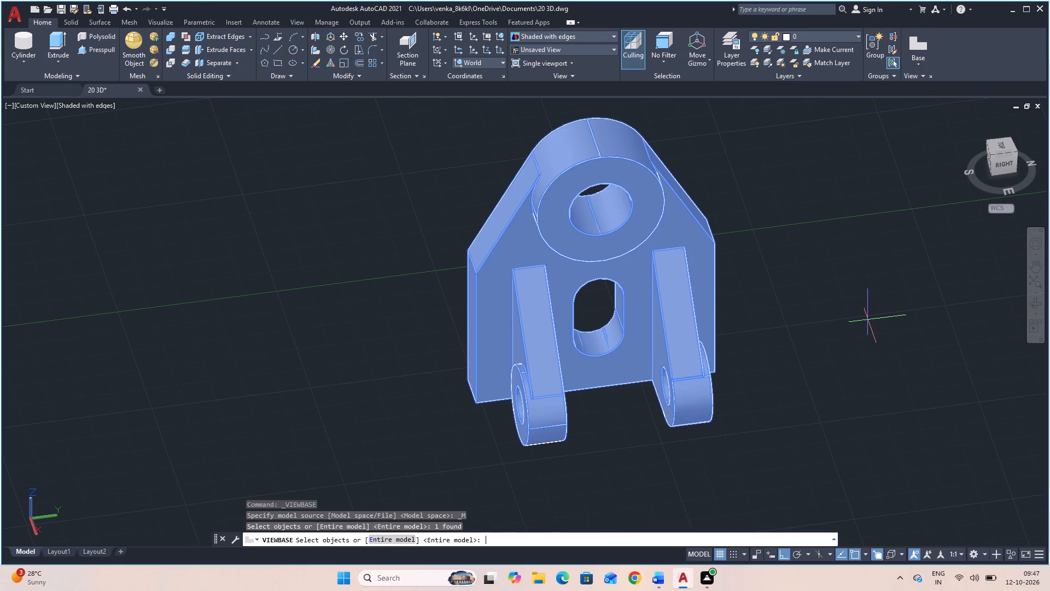
key(Return)
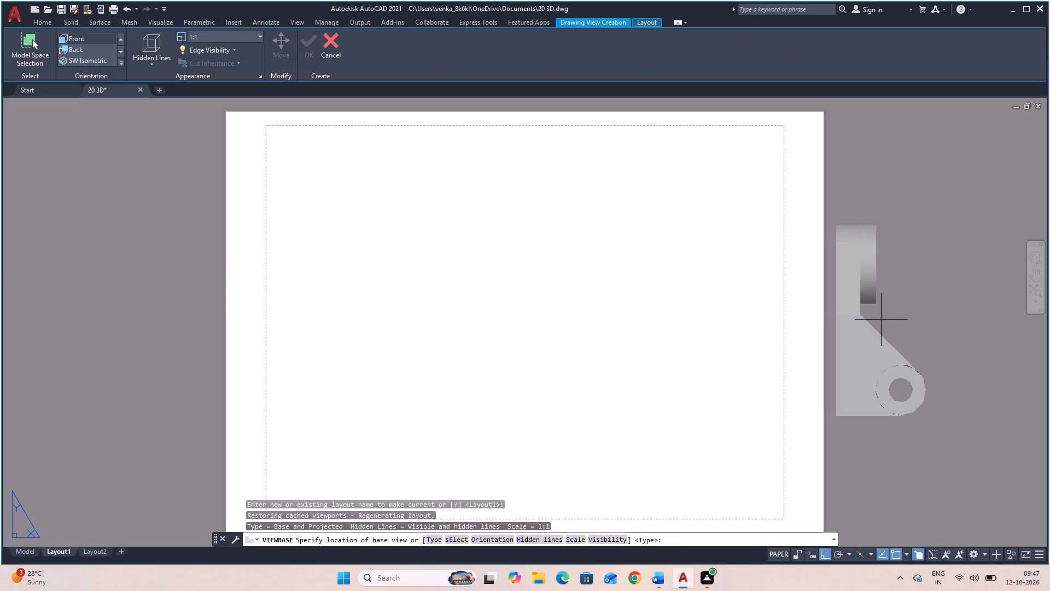
click(728, 244)
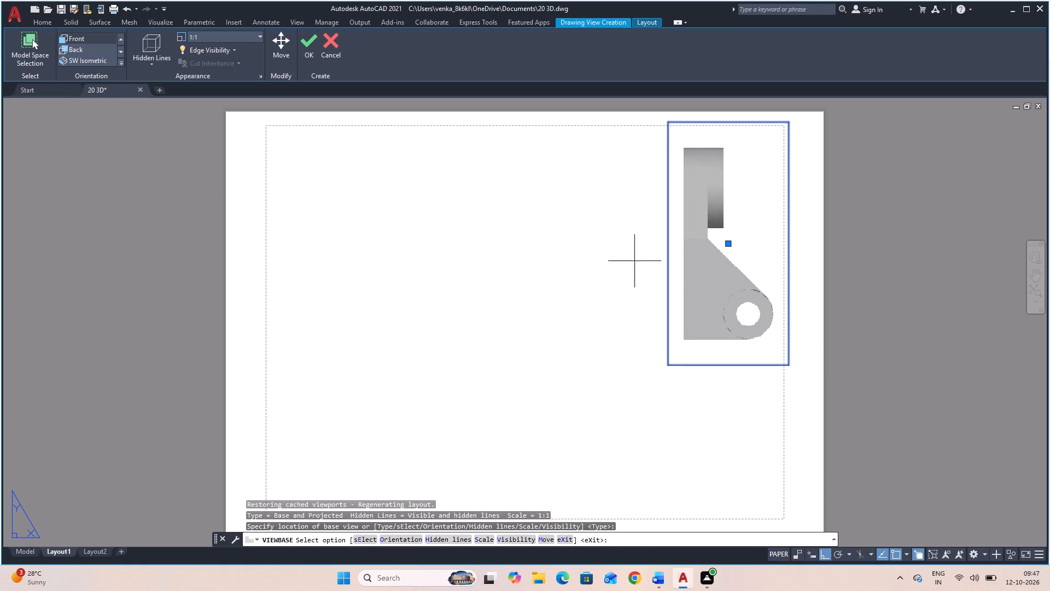
key(Return)
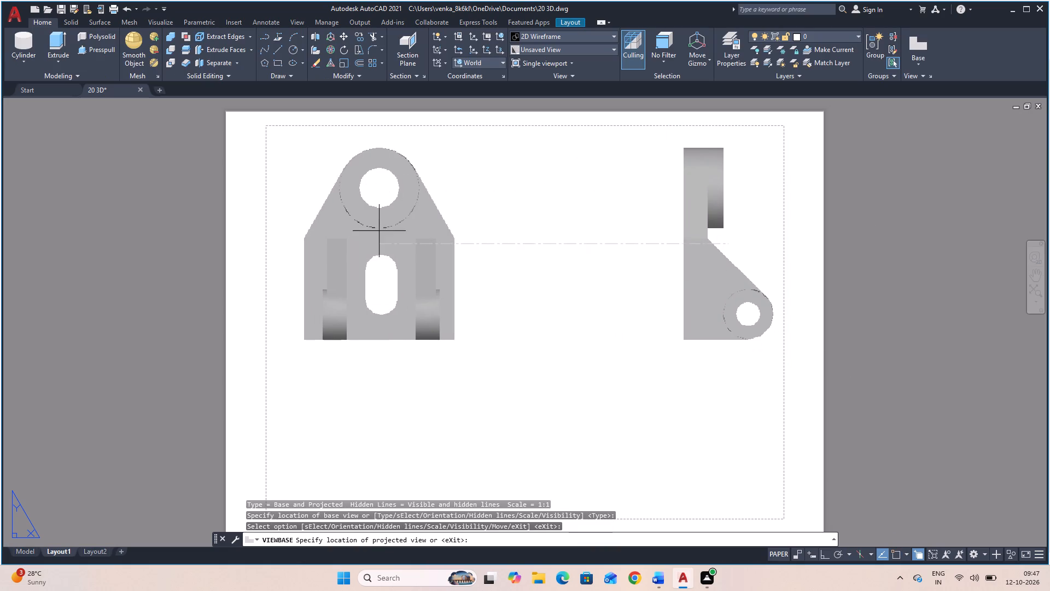
Place three projected views: the slotted face at the sheet's upper left, an isometric below it, and one directly below the base view.
click(374, 228)
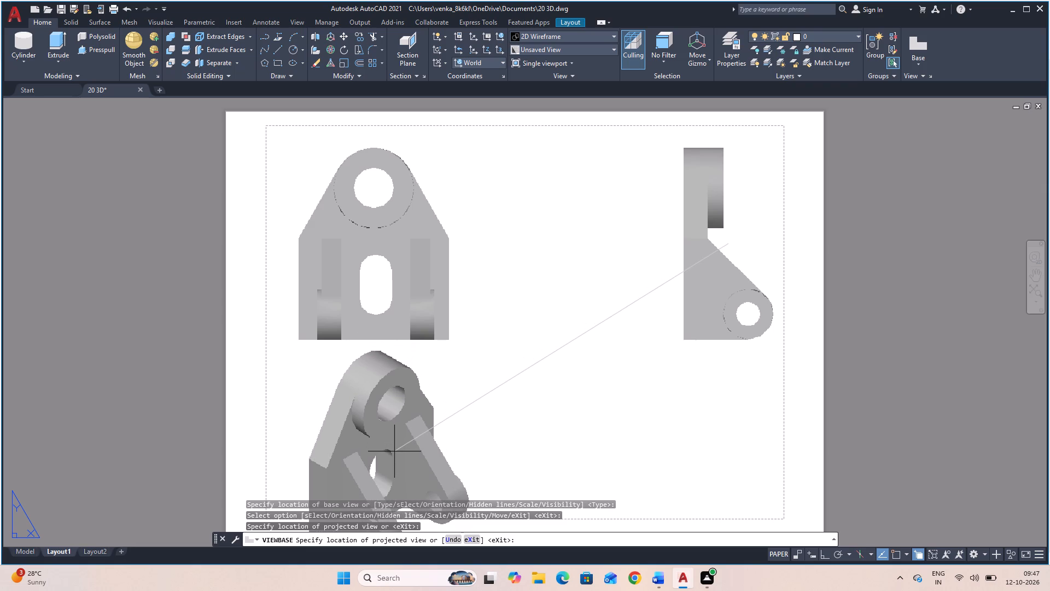
click(395, 450)
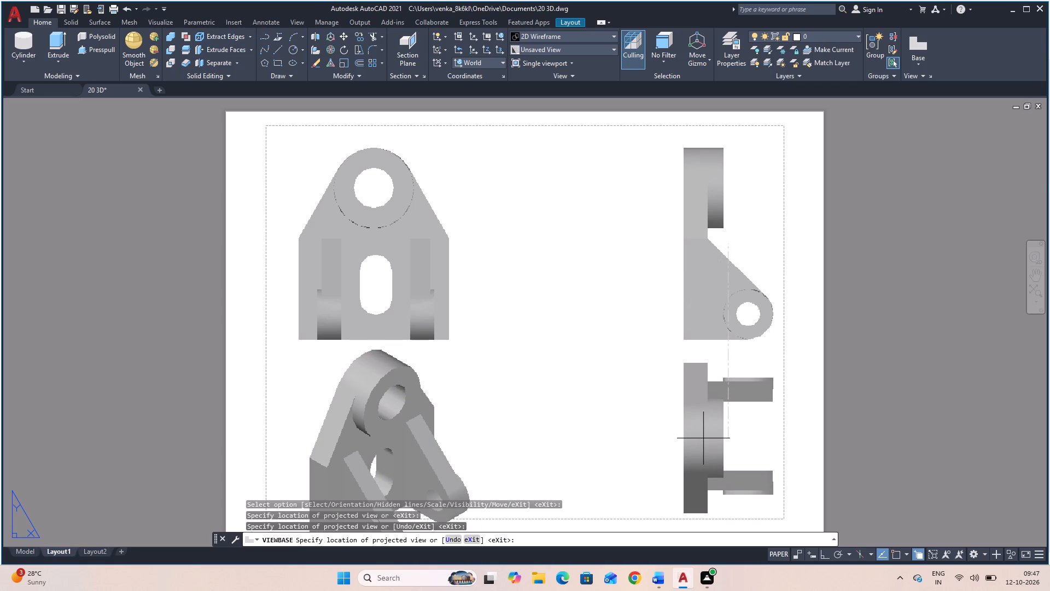
click(704, 438)
key(Return)
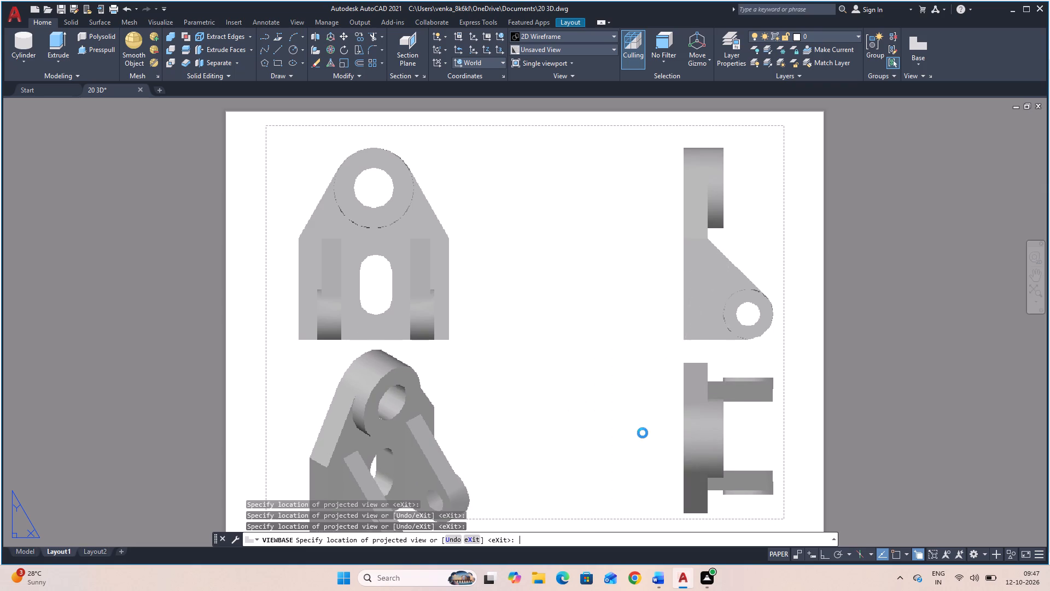
key(Return)
double_click(398, 417)
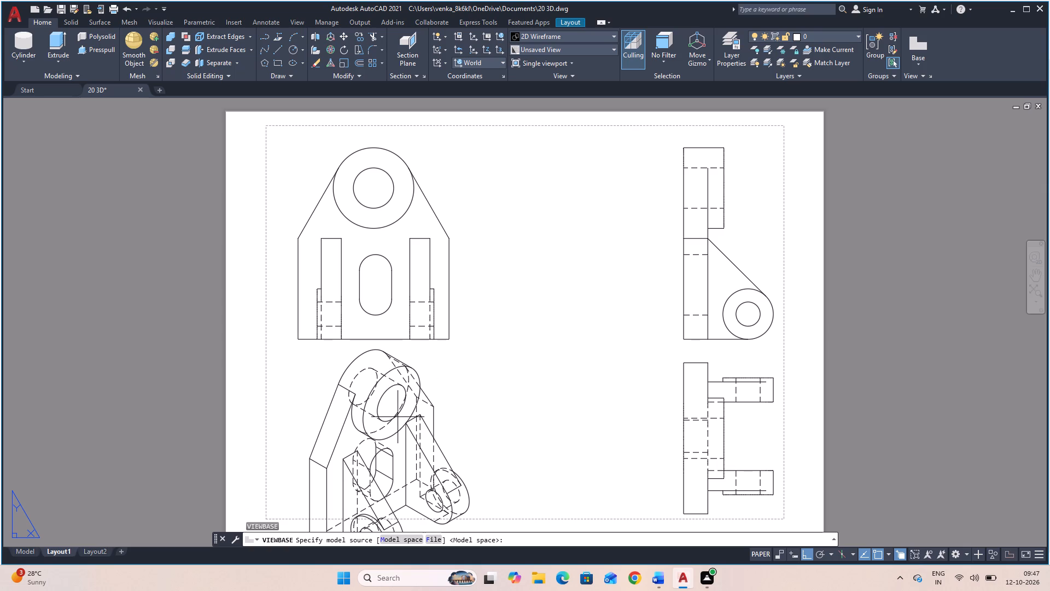
key(Escape)
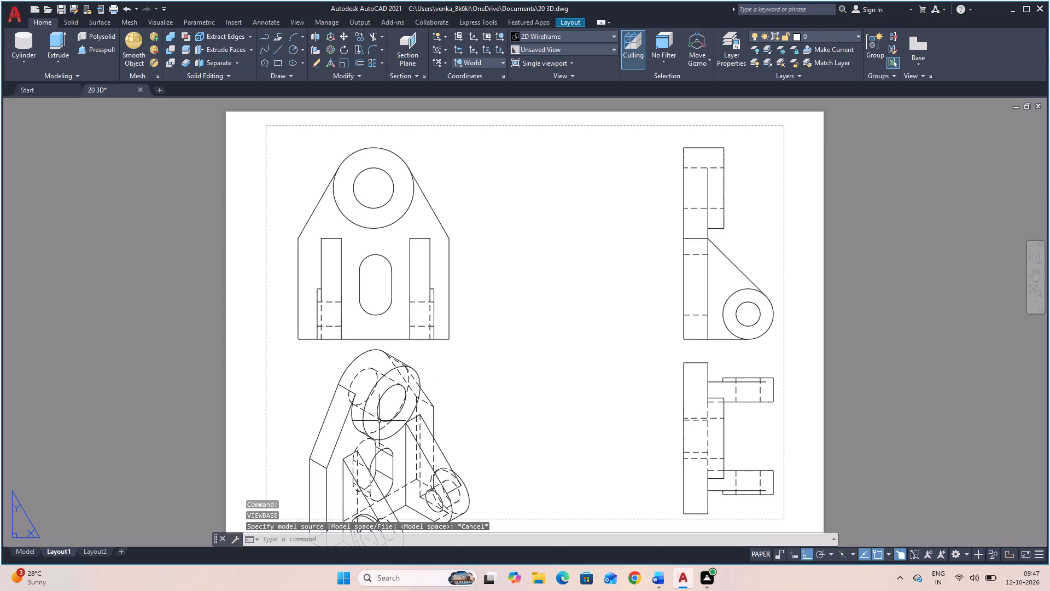
Set the isometric view's display style to shaded with visible lines.
double_click(396, 467)
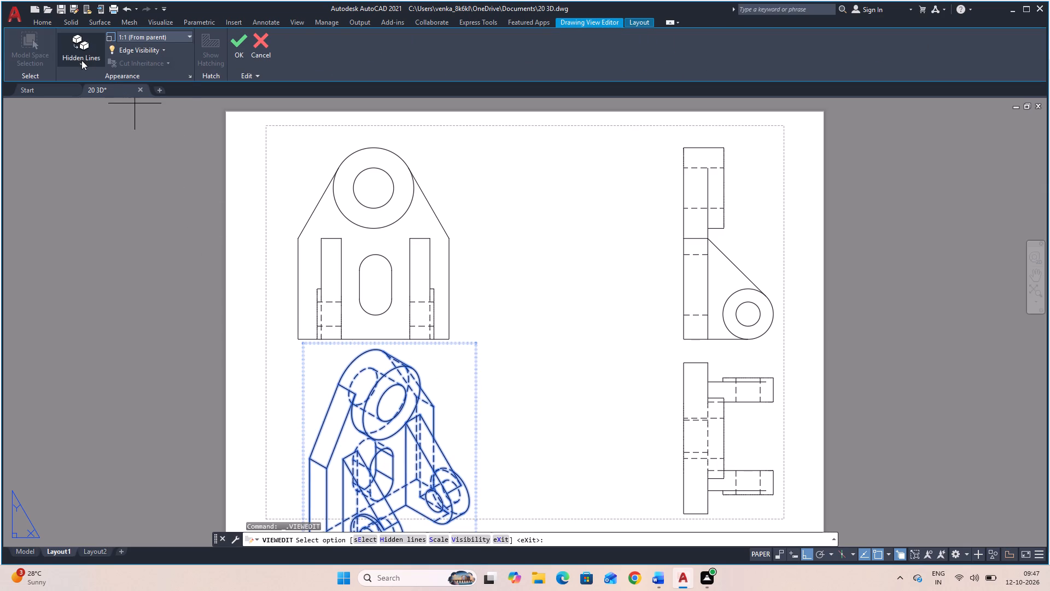
click(81, 60)
click(107, 149)
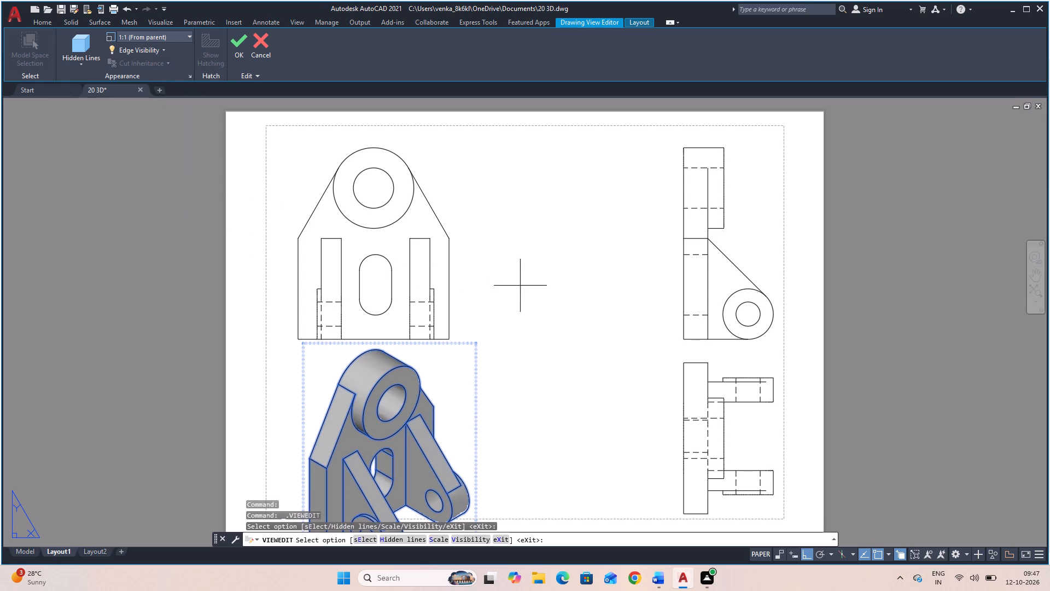
middle_drag(518, 299, 515, 274)
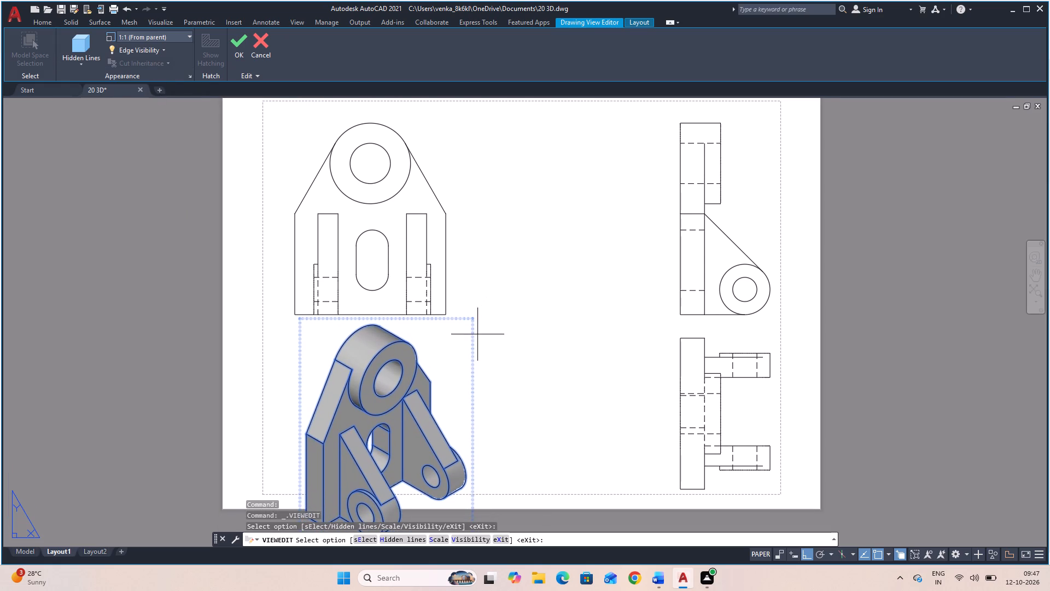
click(394, 395)
key(Escape)
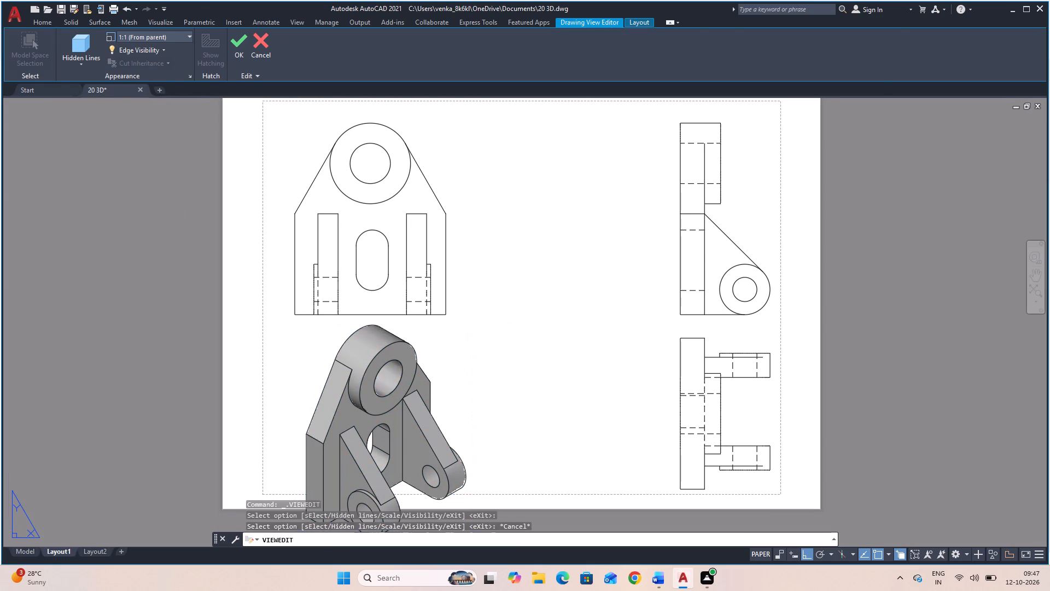
Set the isometric view's scale to 1:2.
click(422, 433)
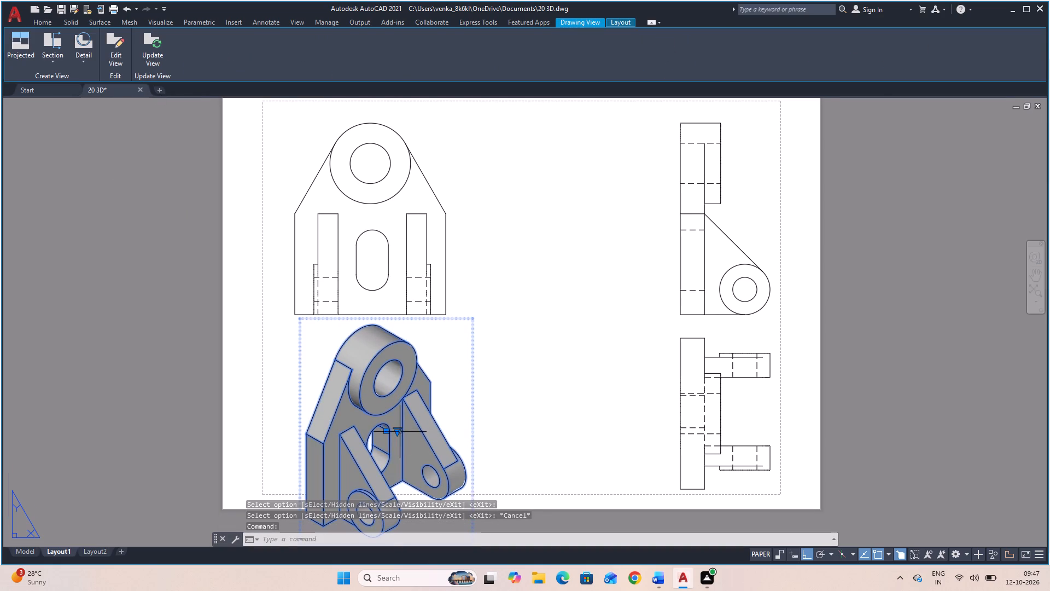
click(398, 432)
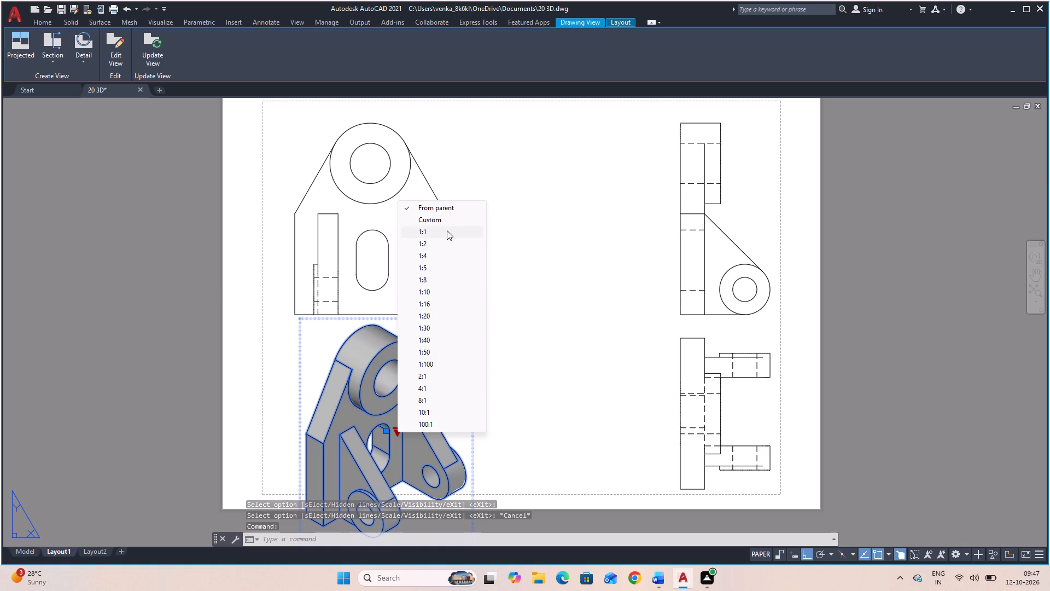
click(447, 230)
click(402, 410)
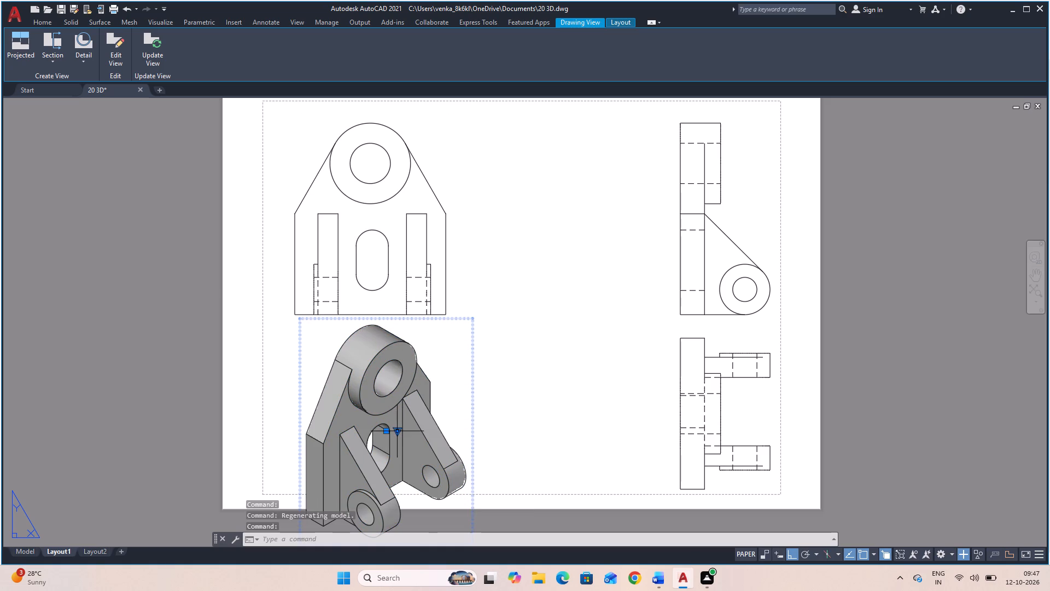
click(395, 432)
click(425, 244)
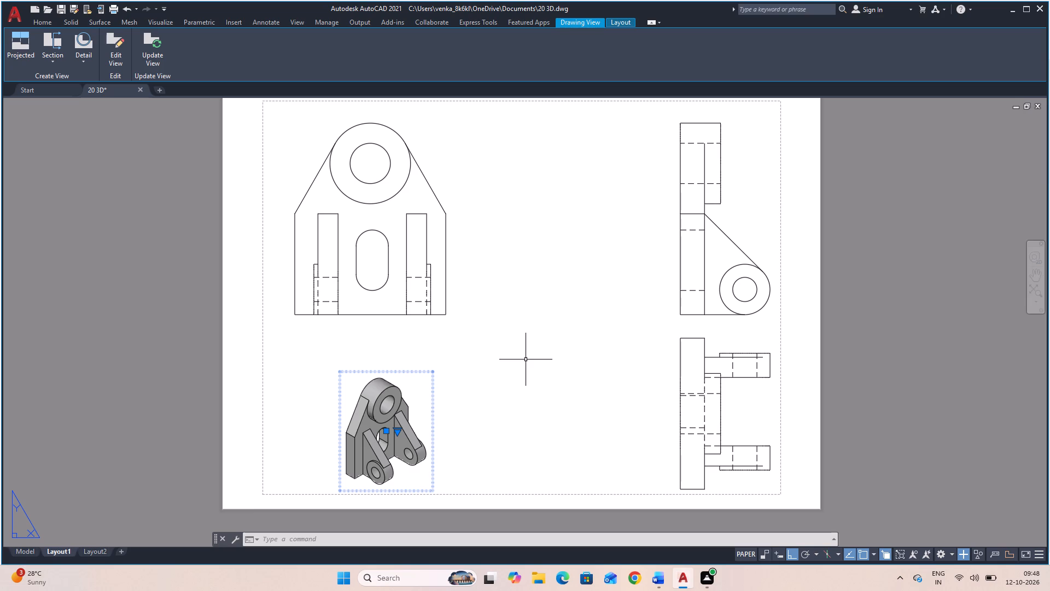
key(Escape)
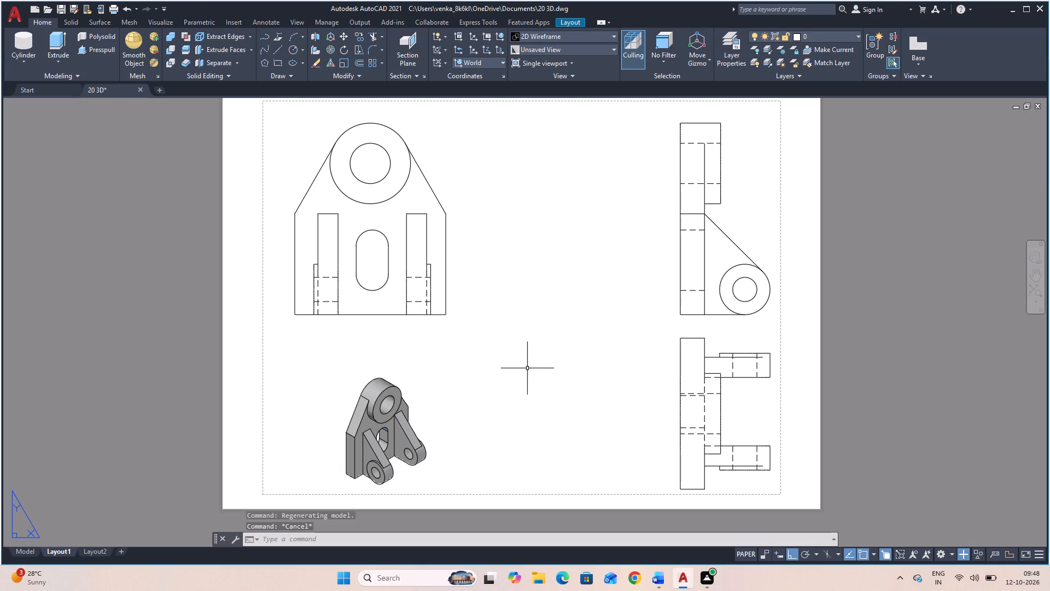
Add an aligned dimension below the slotted-face view for the overall width of the left lug at its base.
key(f)
key(BackSpace)
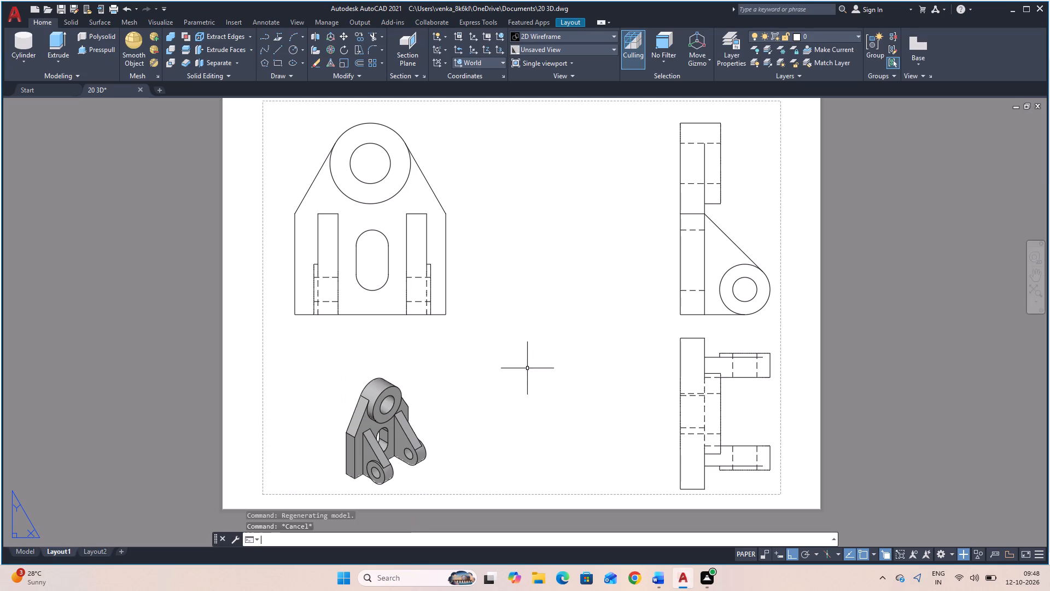
text(DAL)
key(Return)
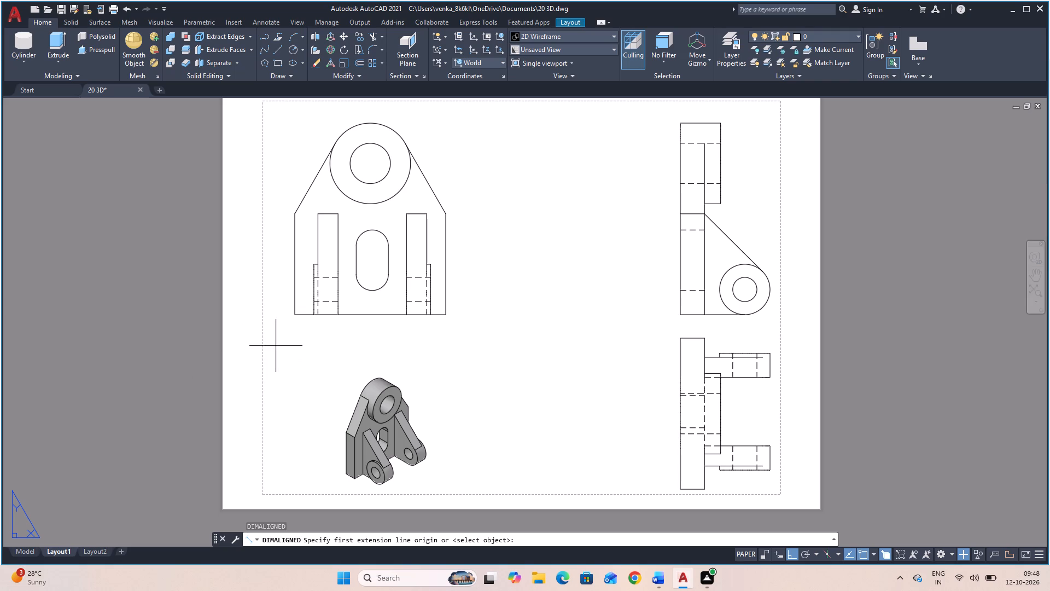
click(314, 315)
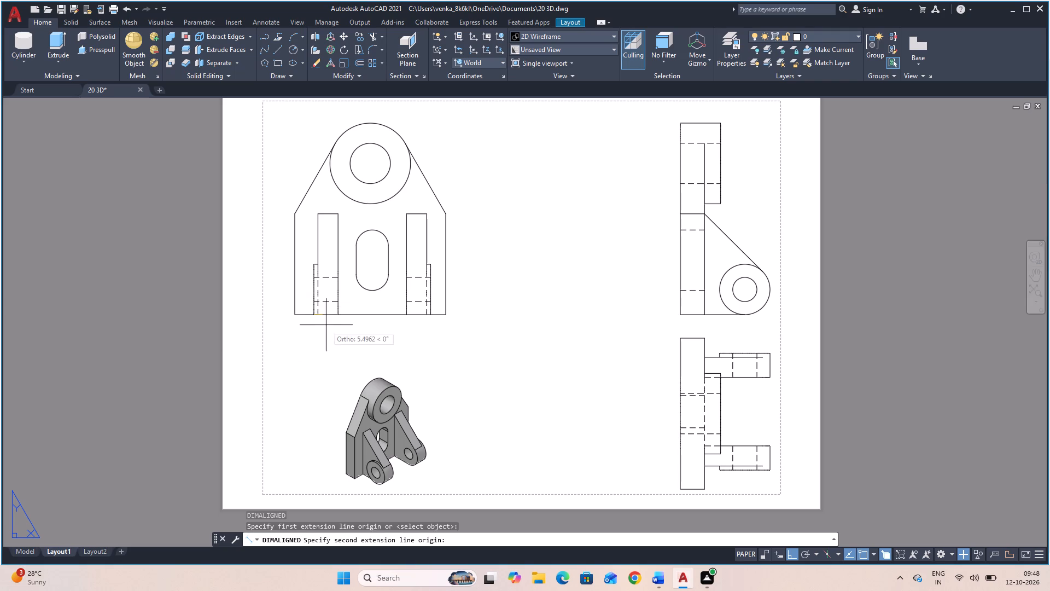
click(340, 314)
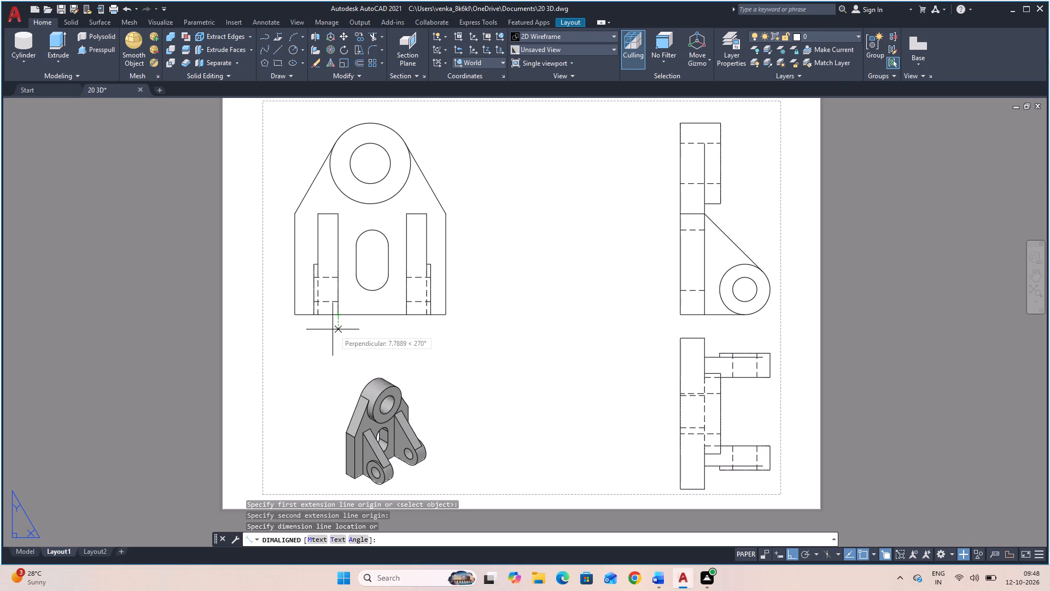
click(332, 328)
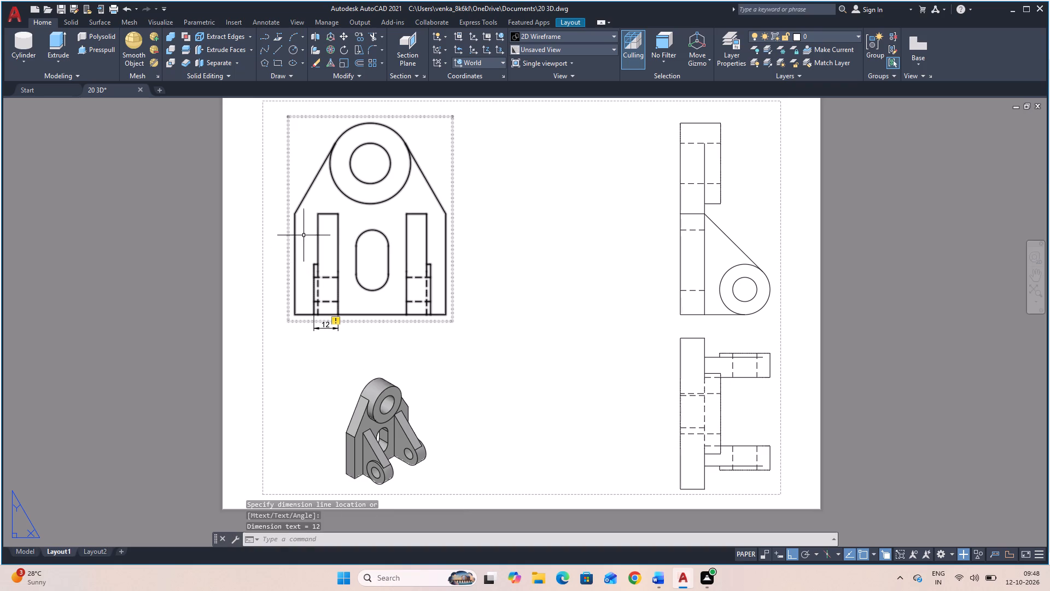
Add aligned dimensions for the widths of the left and right ribs in the slotted-face view, just below their top edges.
key(space)
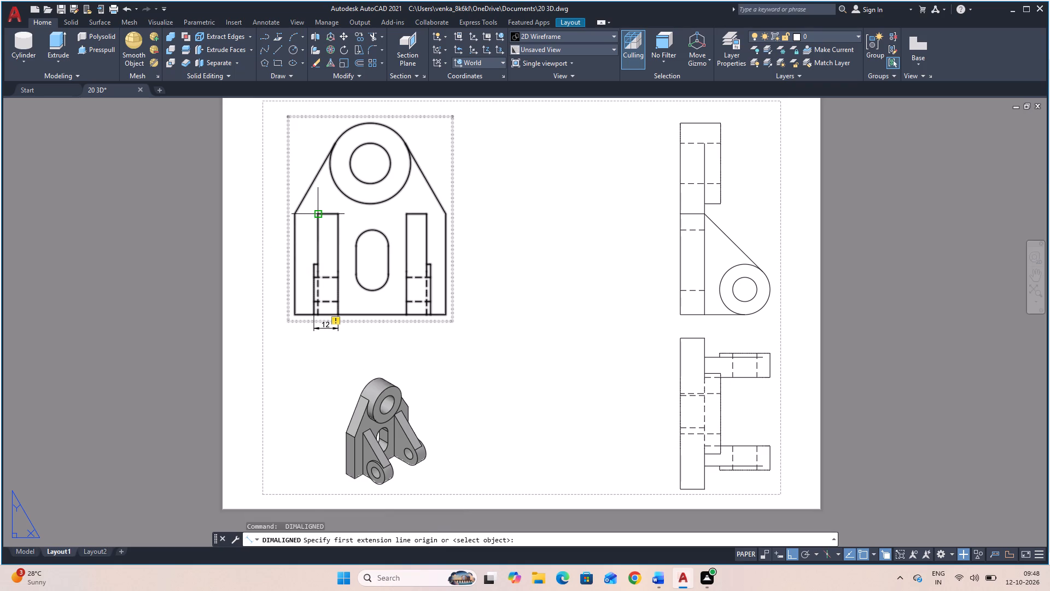
click(321, 213)
click(341, 214)
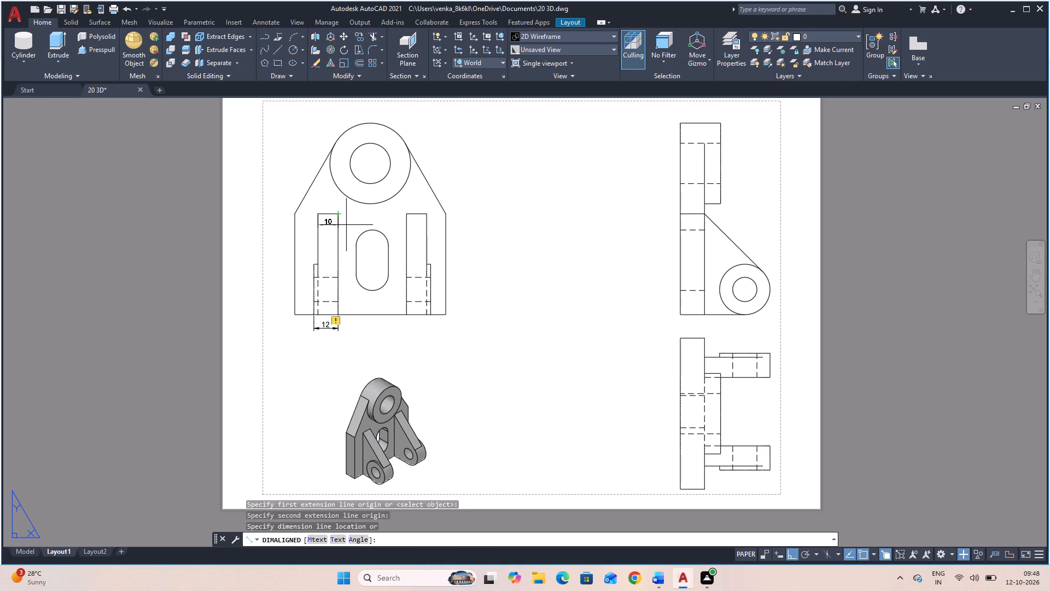
click(346, 227)
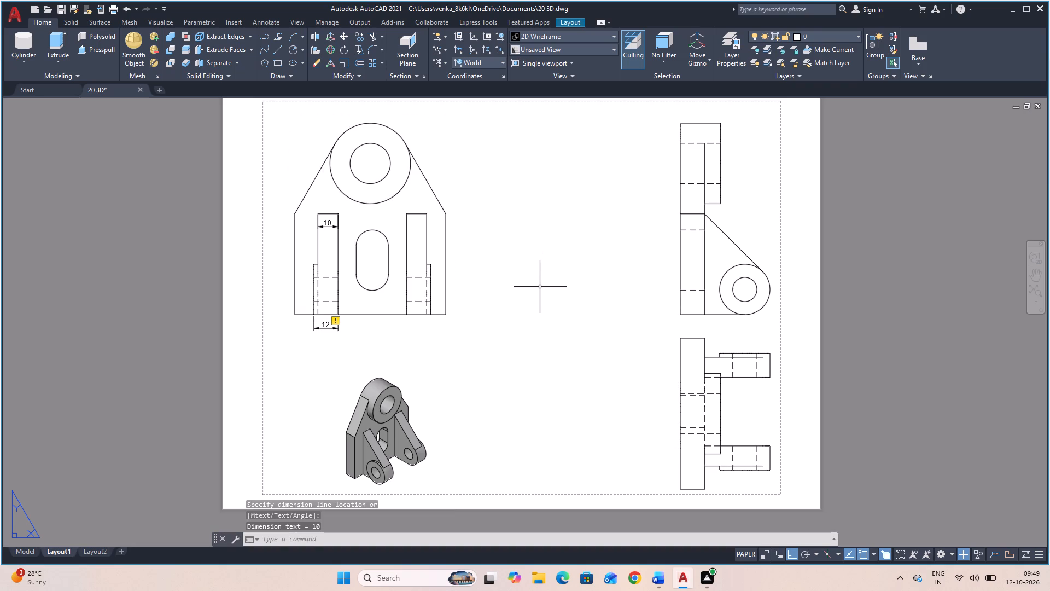
key(space)
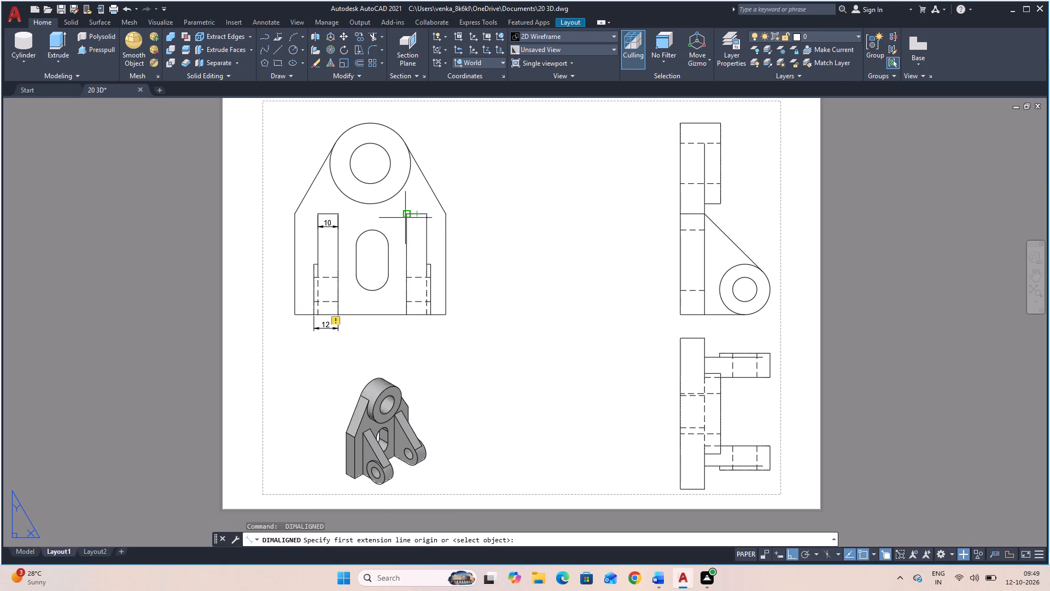
click(407, 216)
click(427, 213)
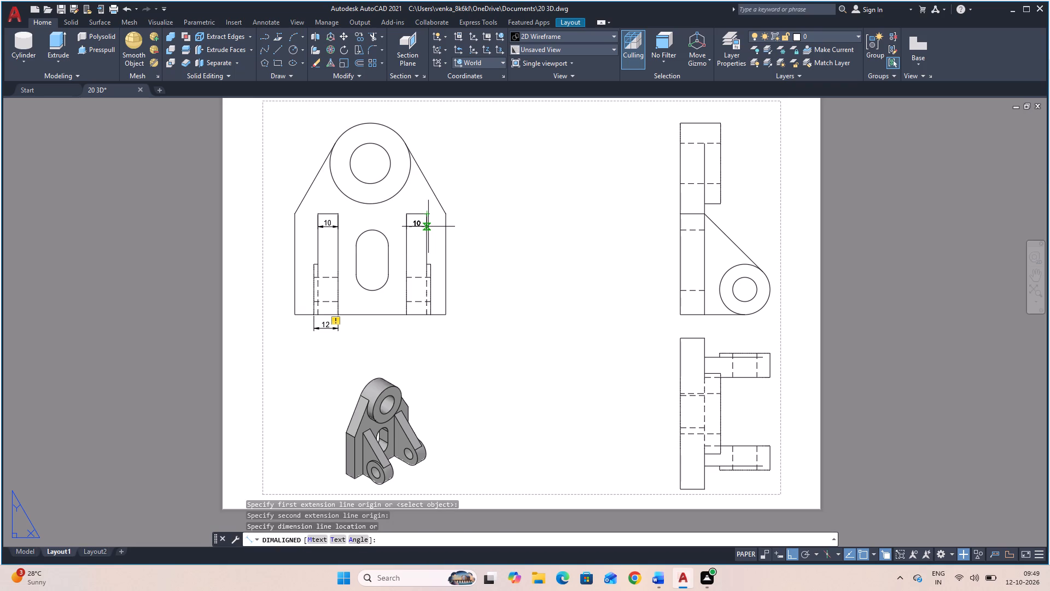
click(435, 228)
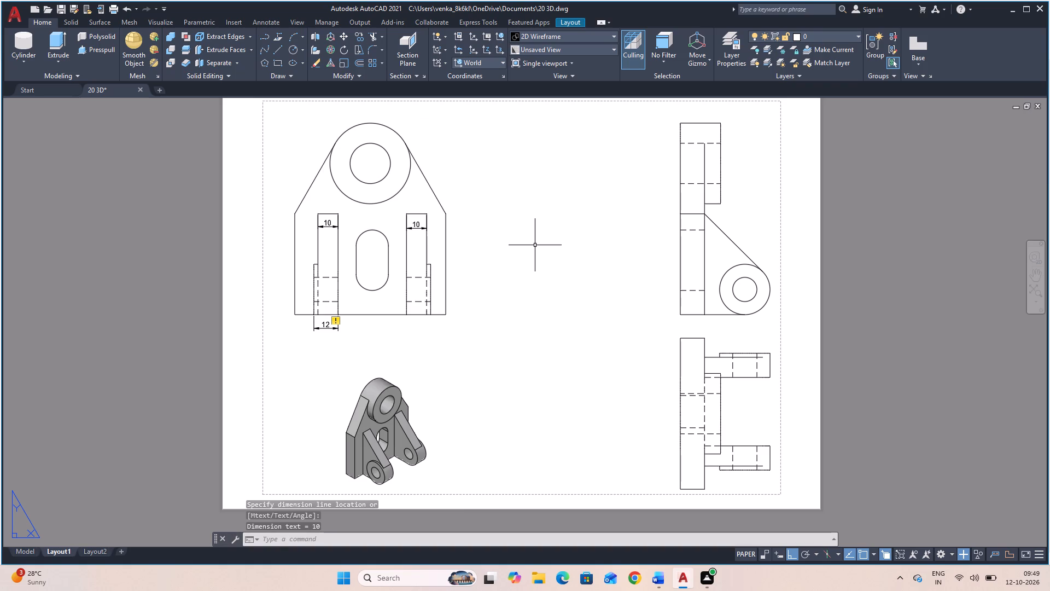
Add an aligned dimension below the slotted-face view for the overall width of the right lug at its base.
key(space)
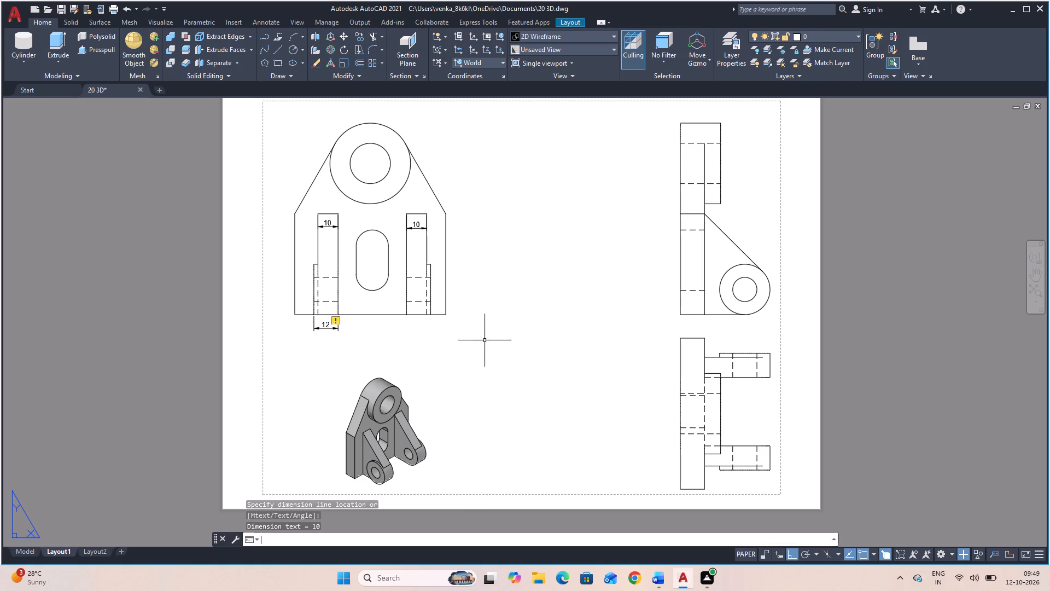
click(429, 315)
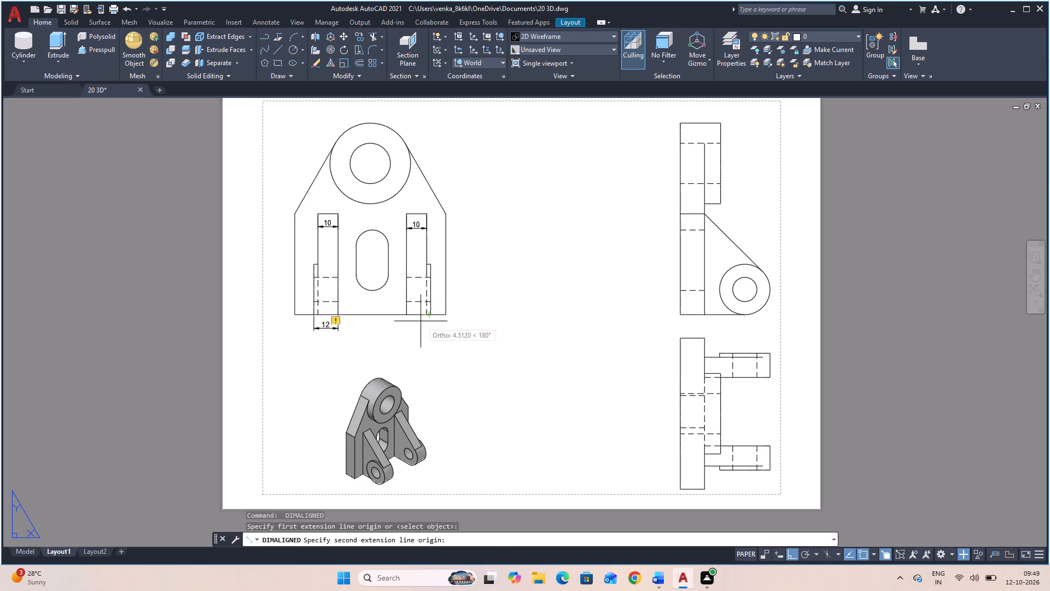
click(406, 311)
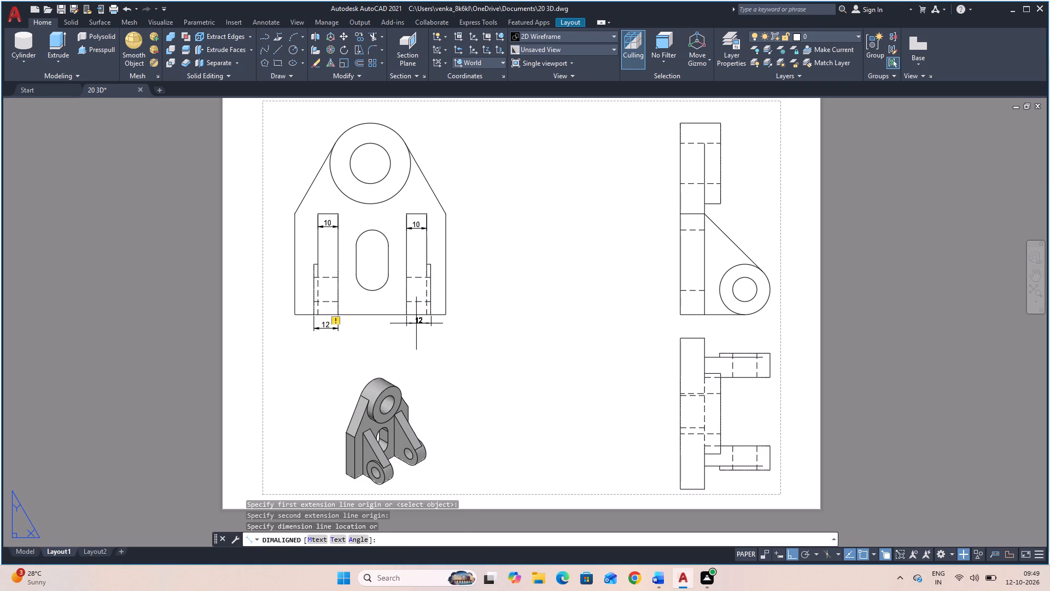
click(415, 327)
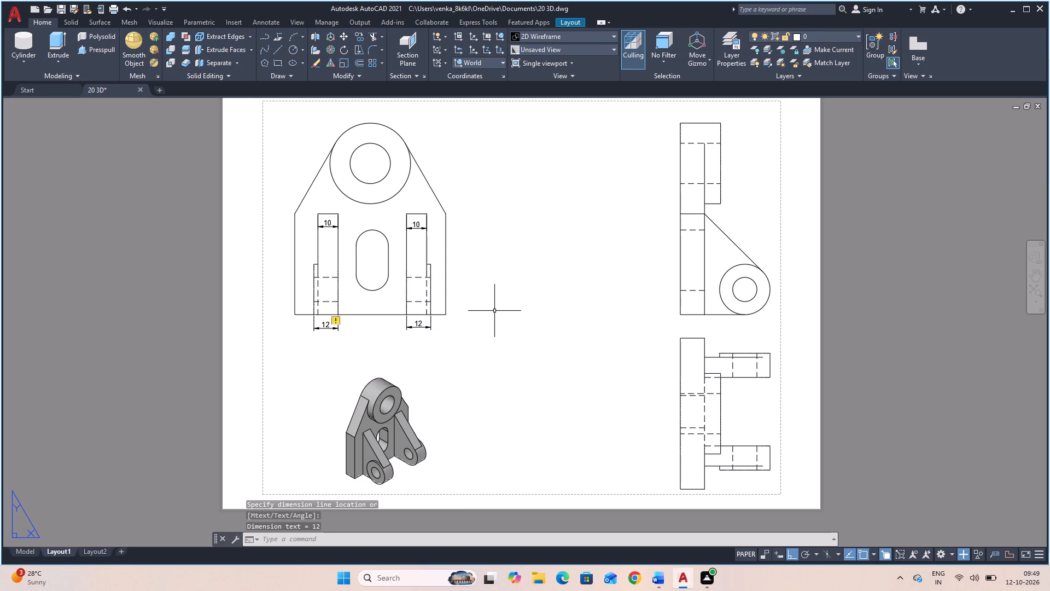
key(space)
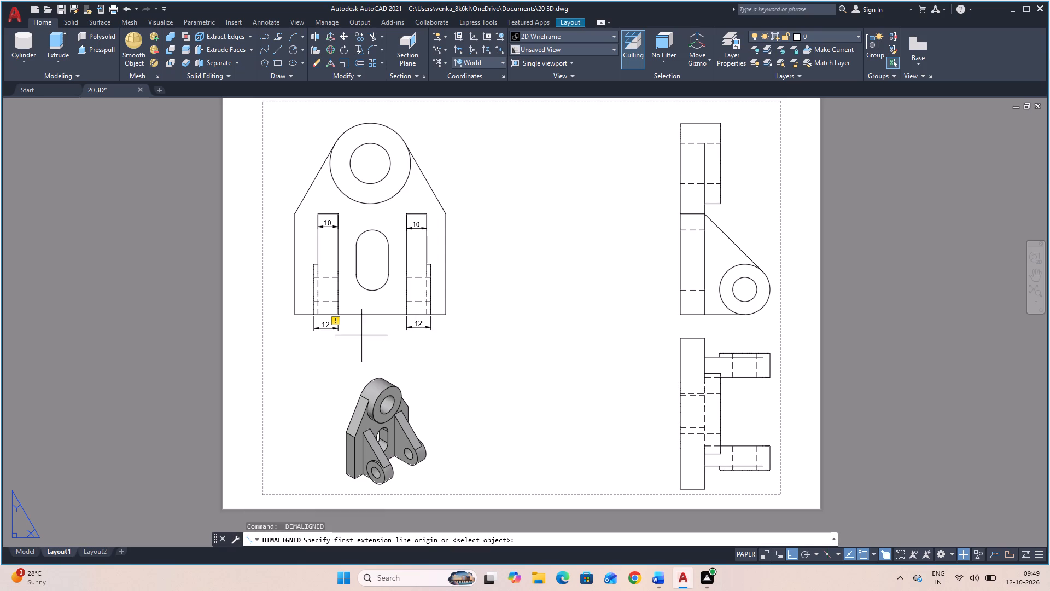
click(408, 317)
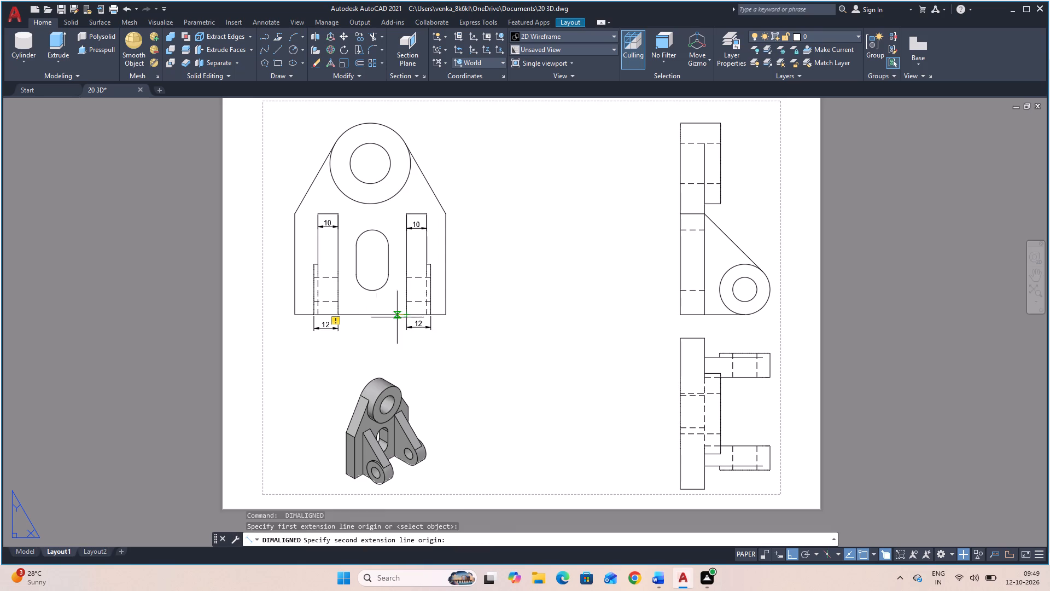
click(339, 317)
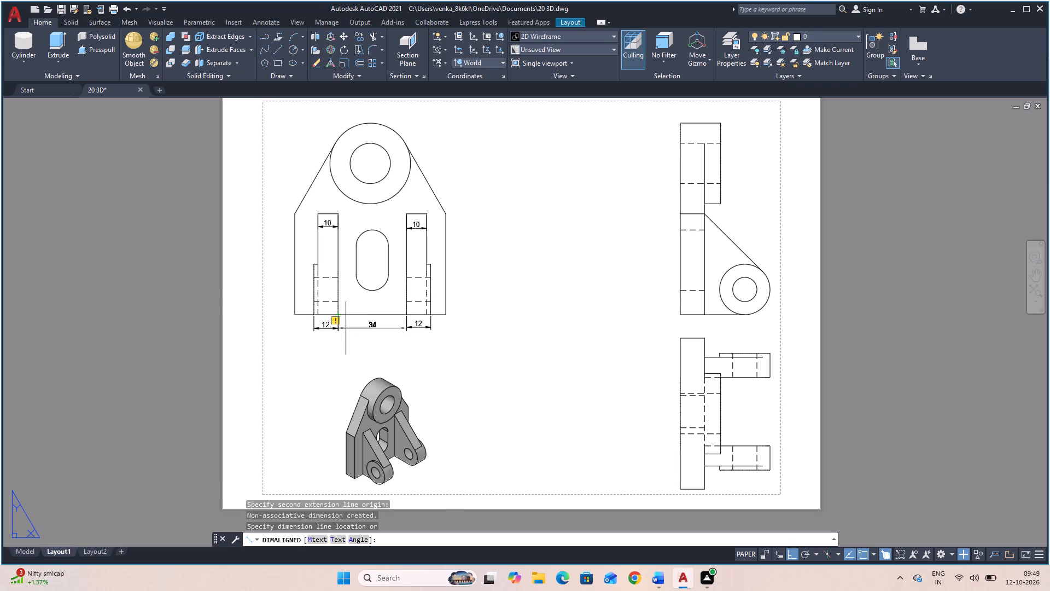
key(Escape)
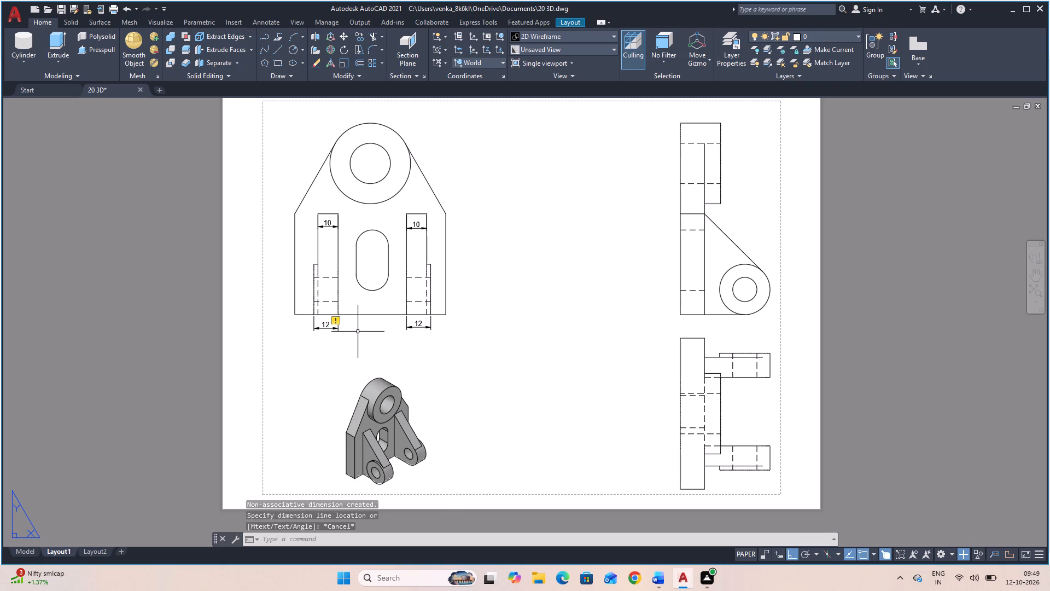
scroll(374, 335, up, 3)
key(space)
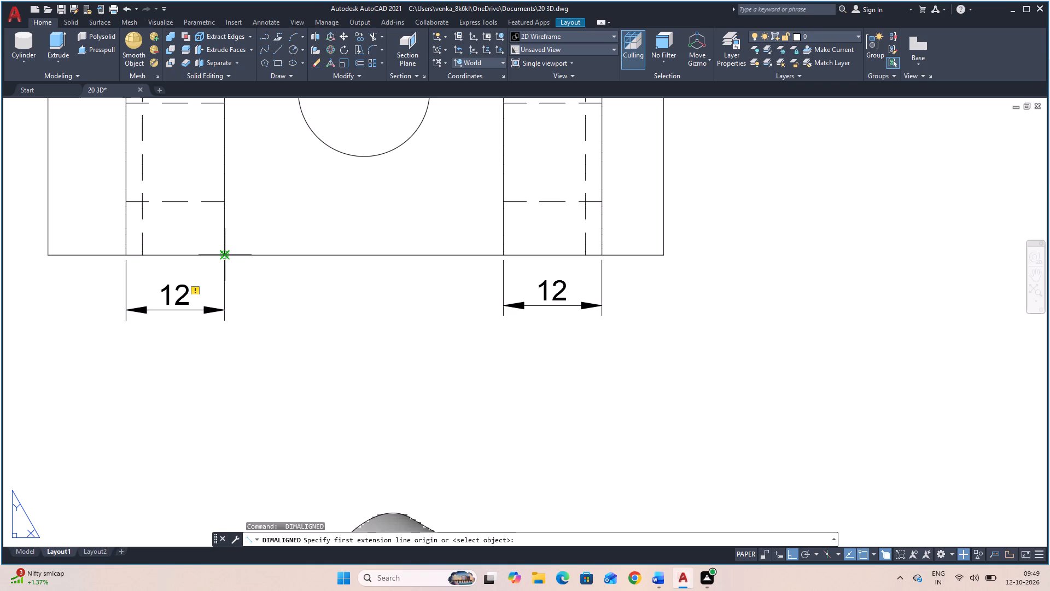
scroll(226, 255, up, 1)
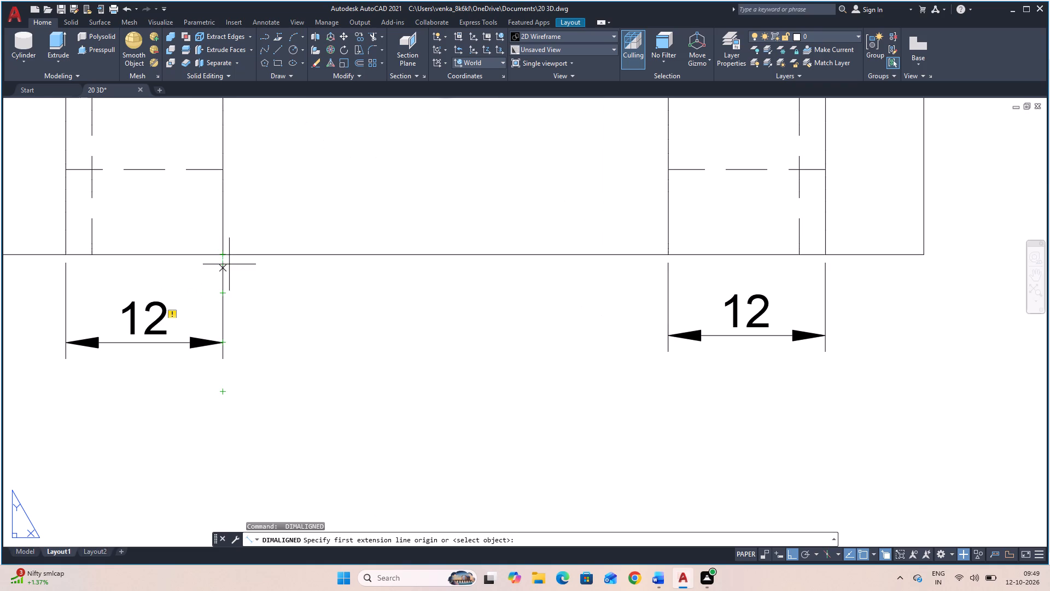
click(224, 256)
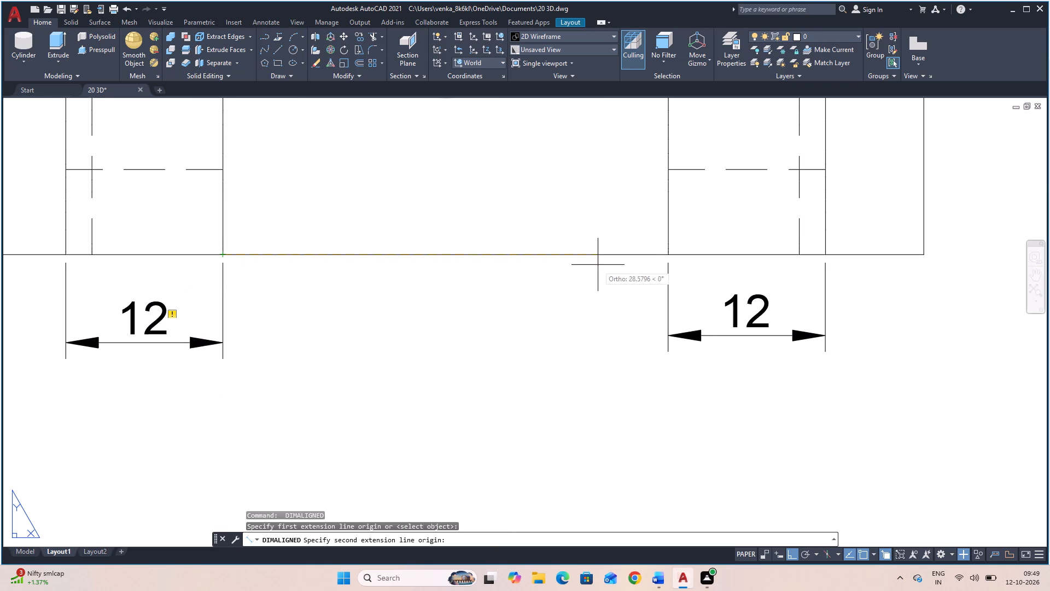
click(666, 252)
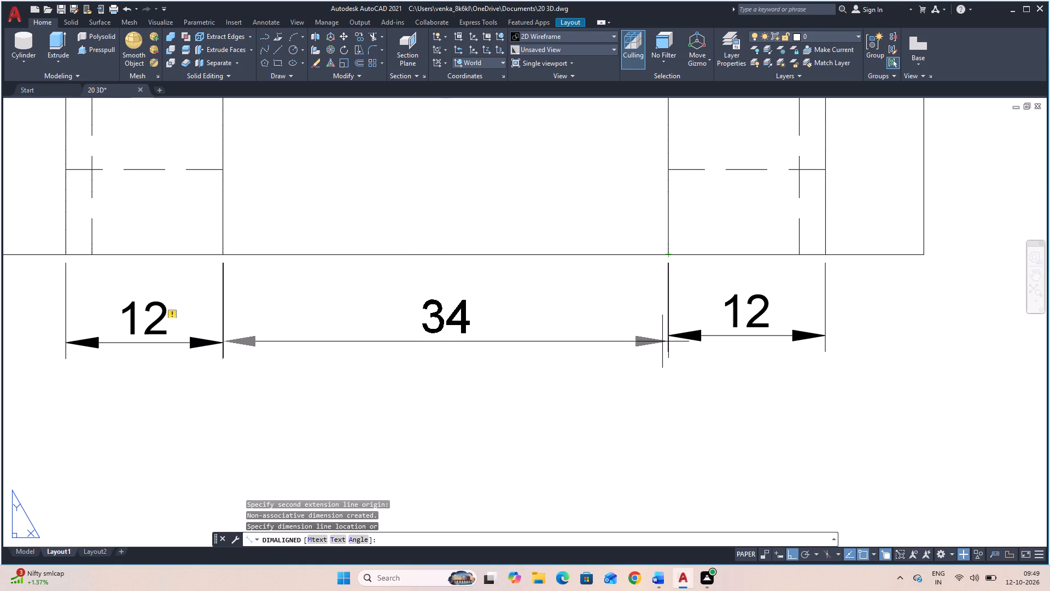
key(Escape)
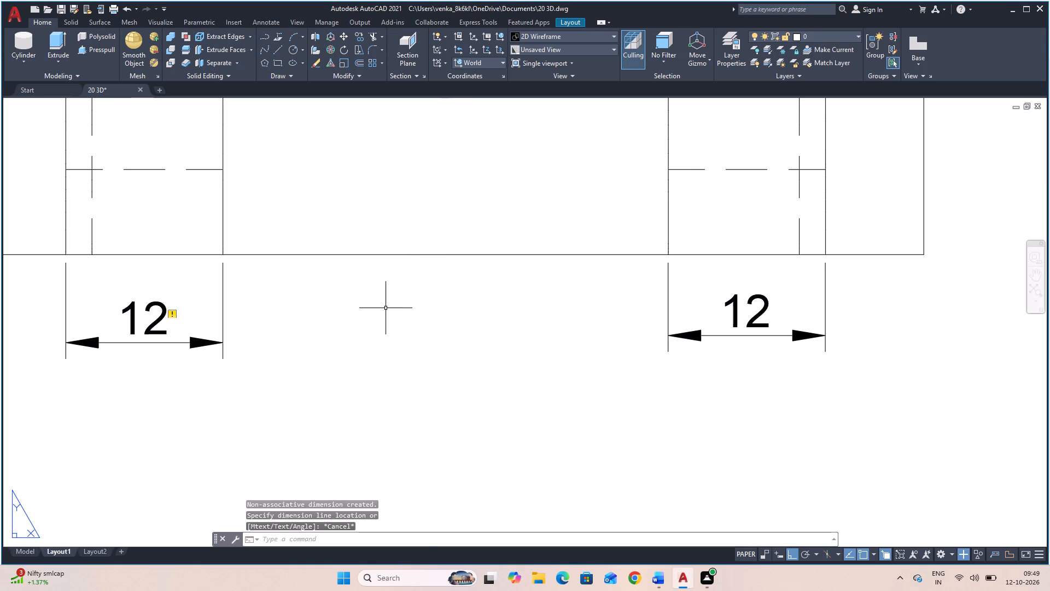
Dimension the gap between the two lugs along the base edge, aligning it with the left lug's width dimension.
key(space)
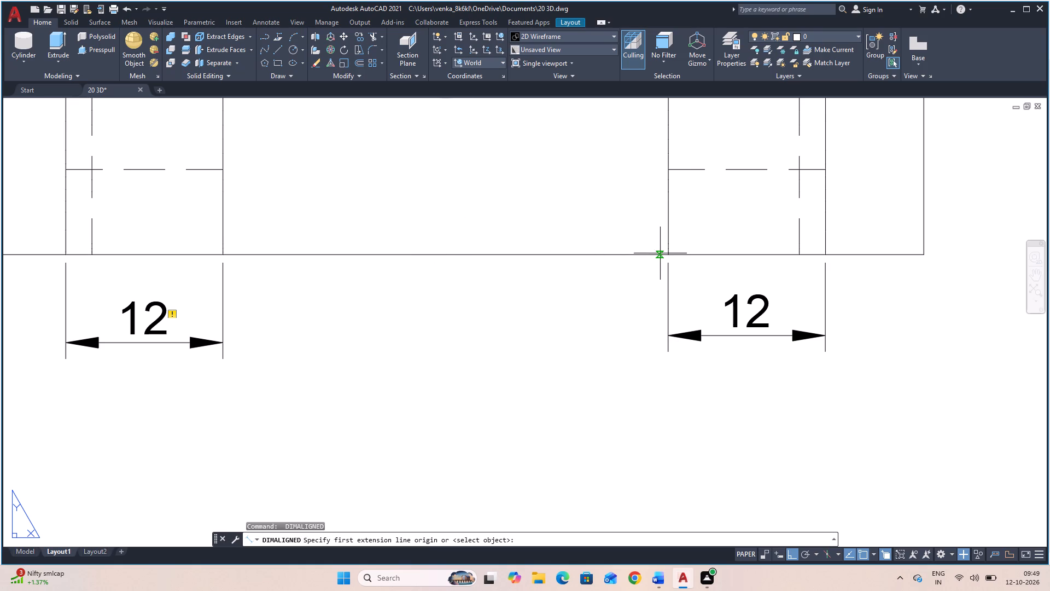
click(669, 253)
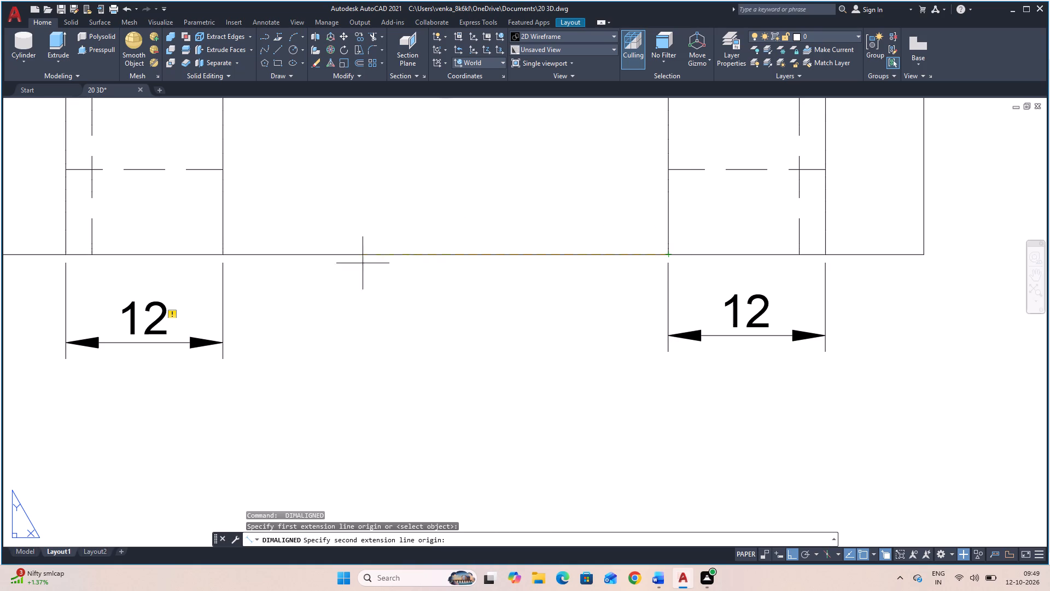
click(224, 254)
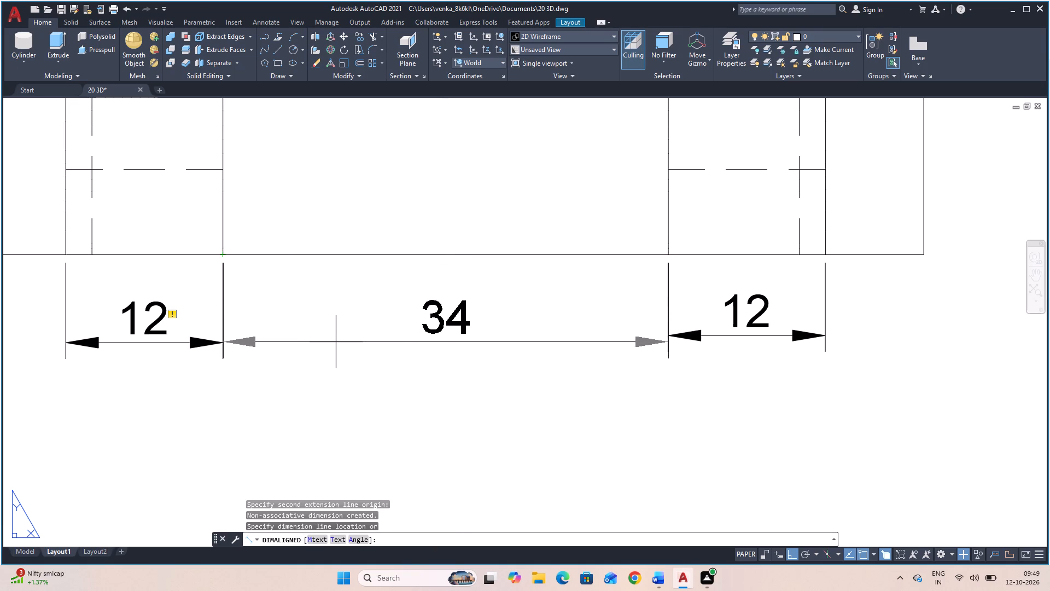
click(334, 343)
scroll(374, 341, down, 1)
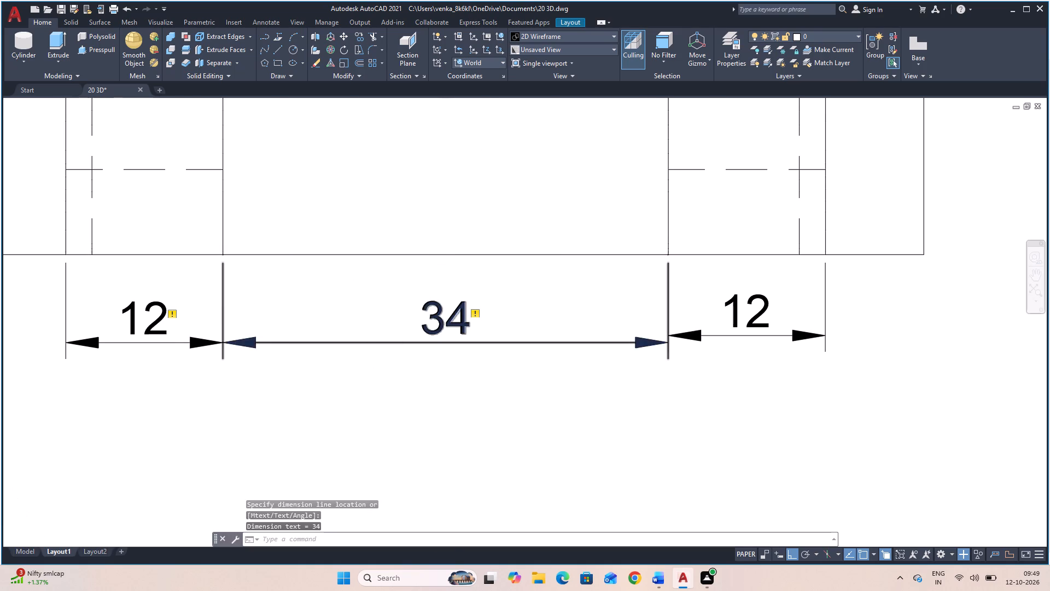
scroll(374, 341, down, 2)
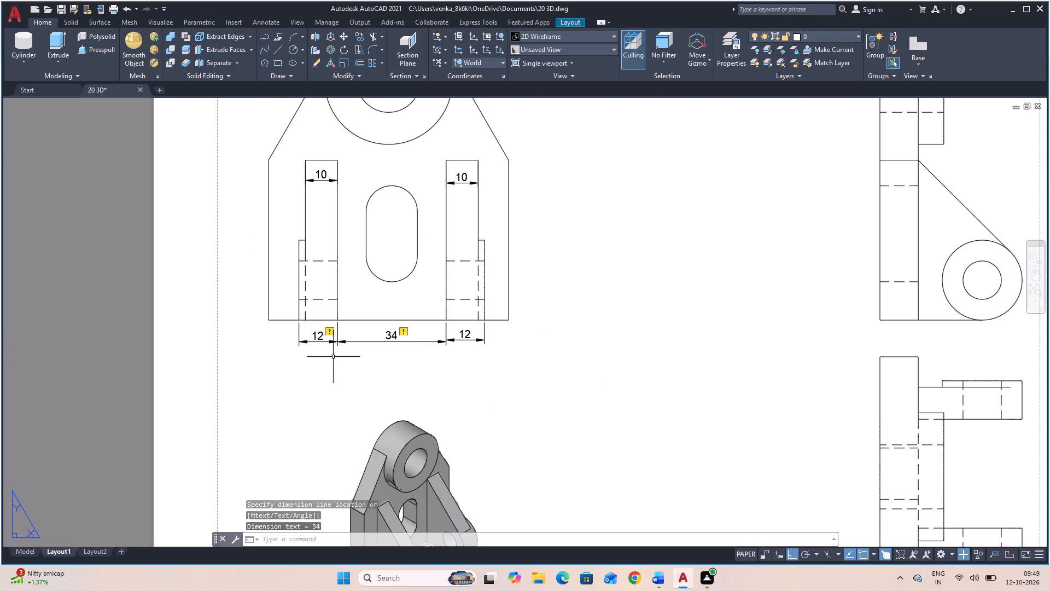
scroll(370, 315, down, 1)
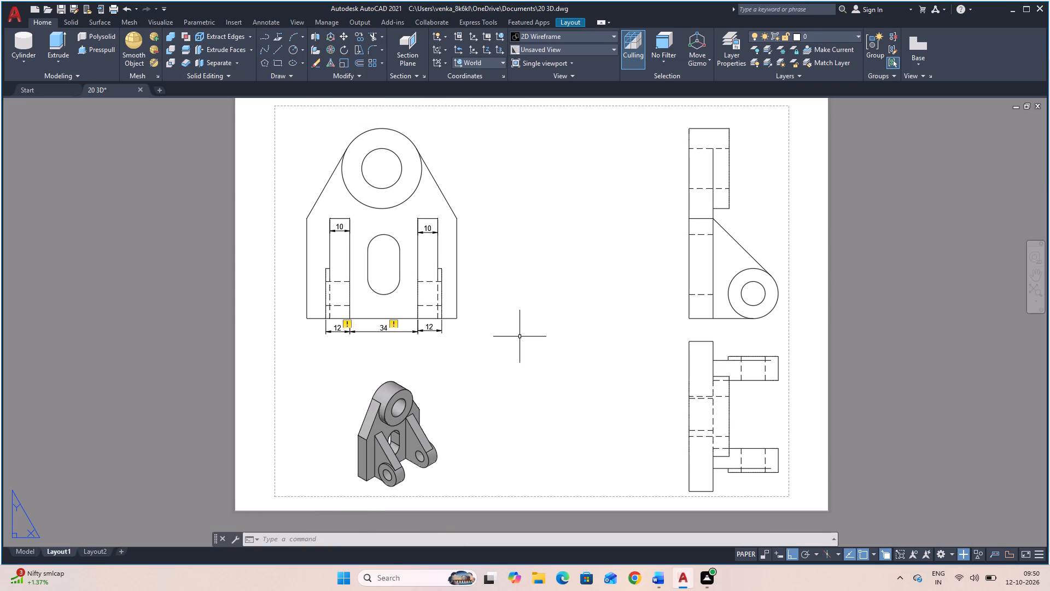
Add an aligned vertical dimension for the length of the slot's straight side, placed between the slot and the right rib.
key(space)
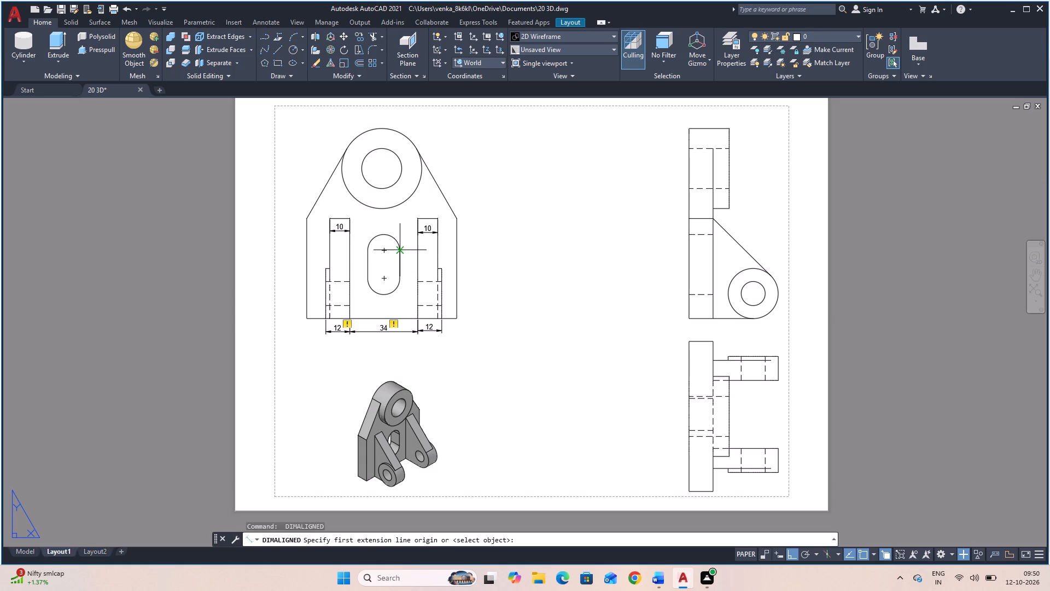
click(400, 251)
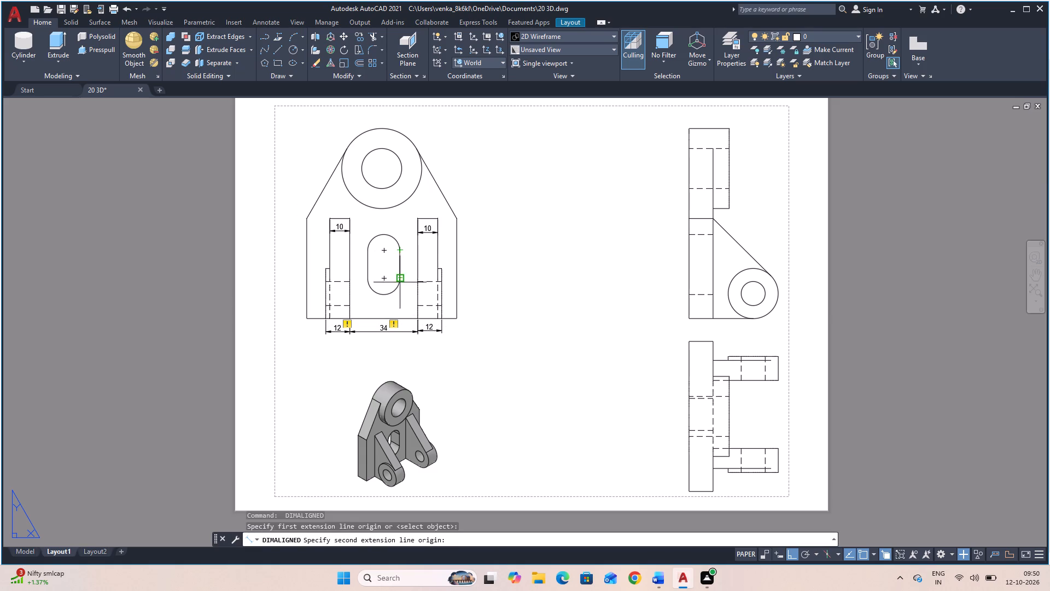
click(399, 280)
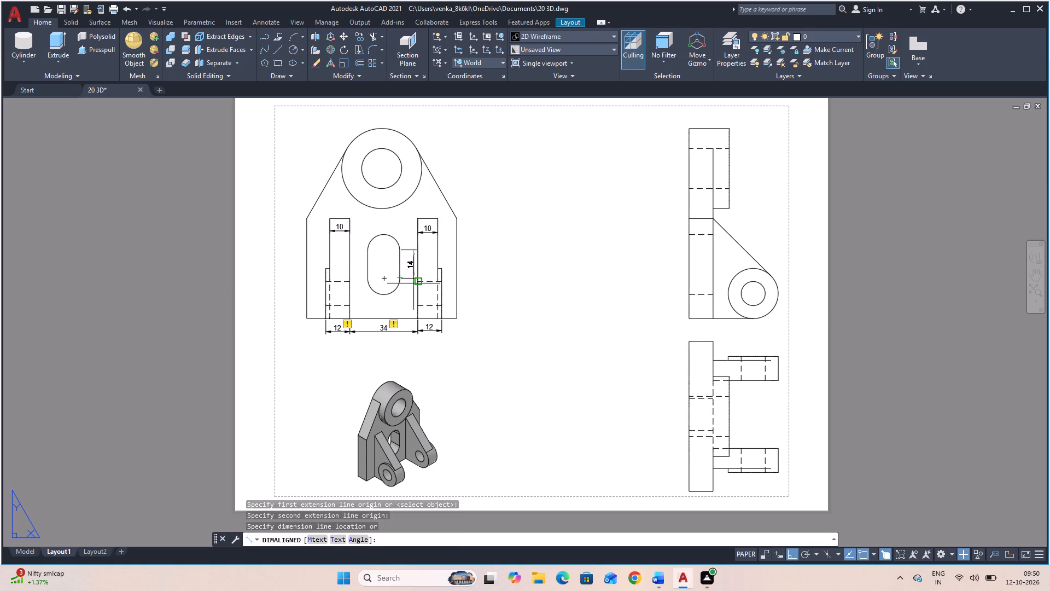
click(410, 284)
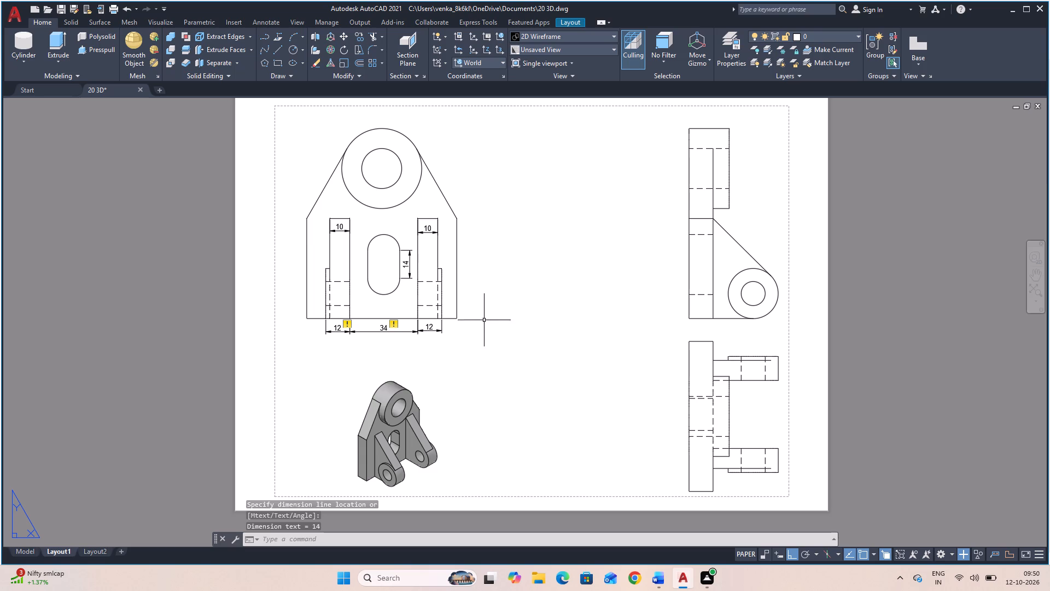
Dimension the height from the base edge to the slot's lower arc centre, in line with the slot's straight-side dimension.
key(space)
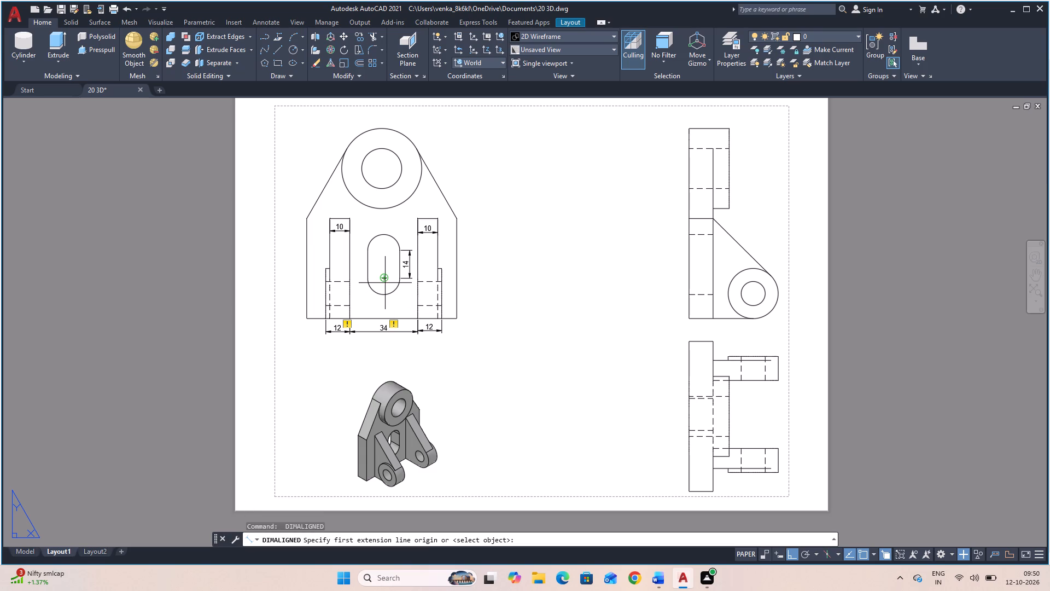
click(383, 280)
click(381, 321)
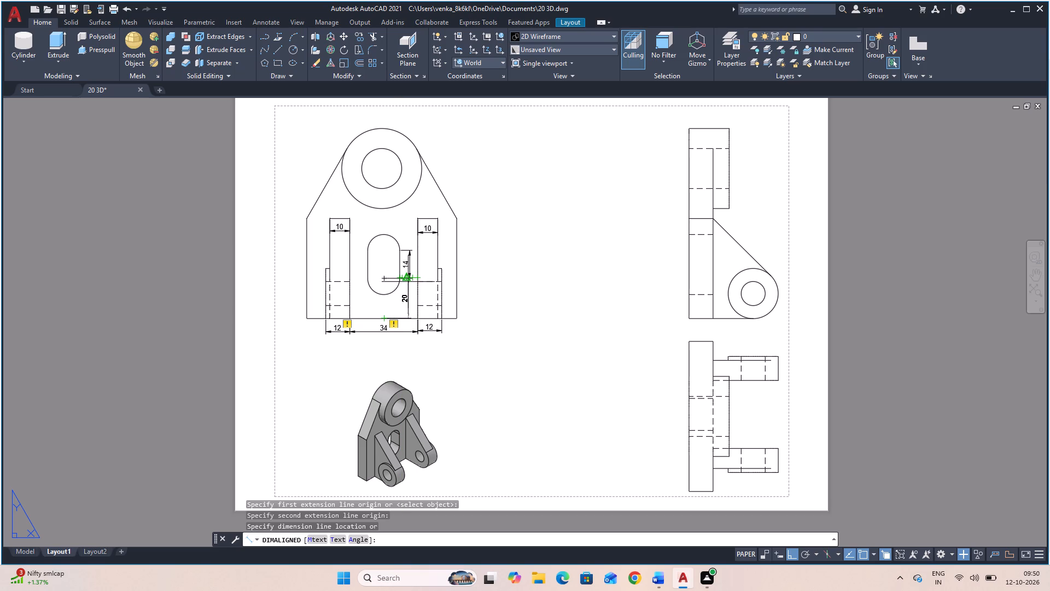
scroll(409, 277, up, 3)
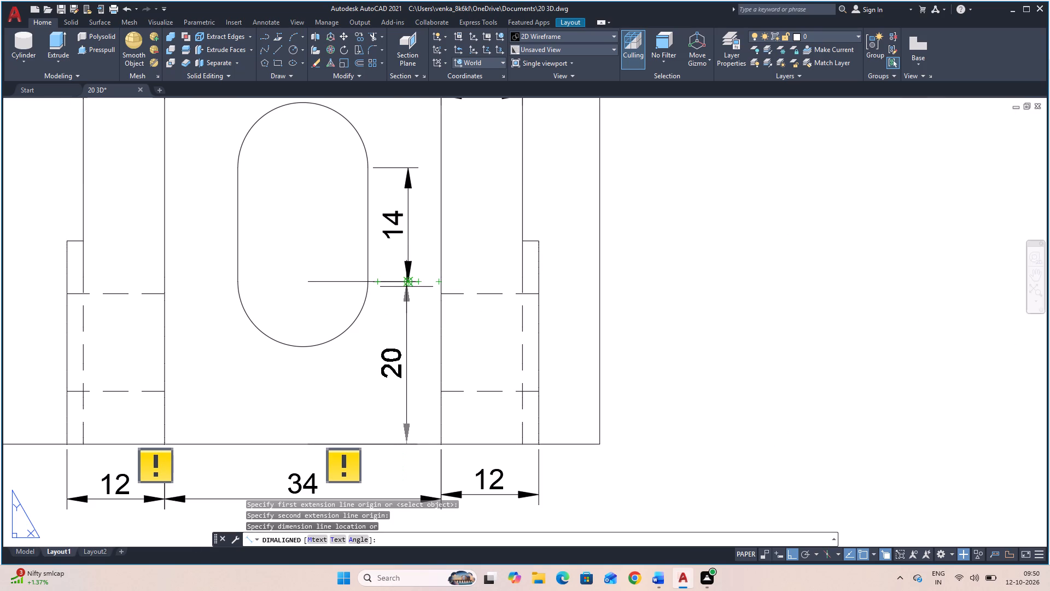
click(408, 281)
scroll(375, 314, down, 2)
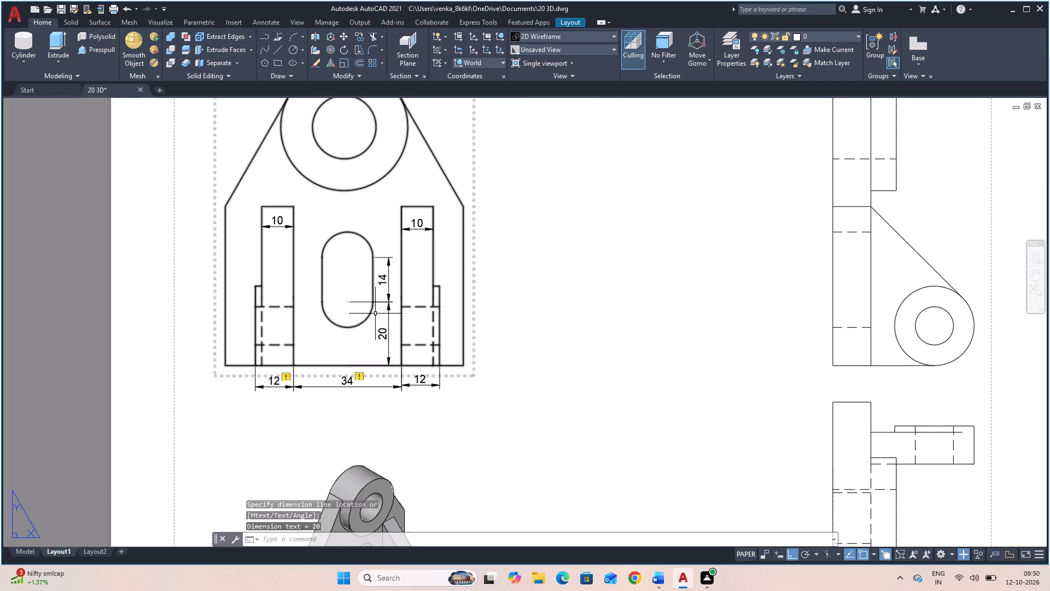
scroll(375, 314, down, 1)
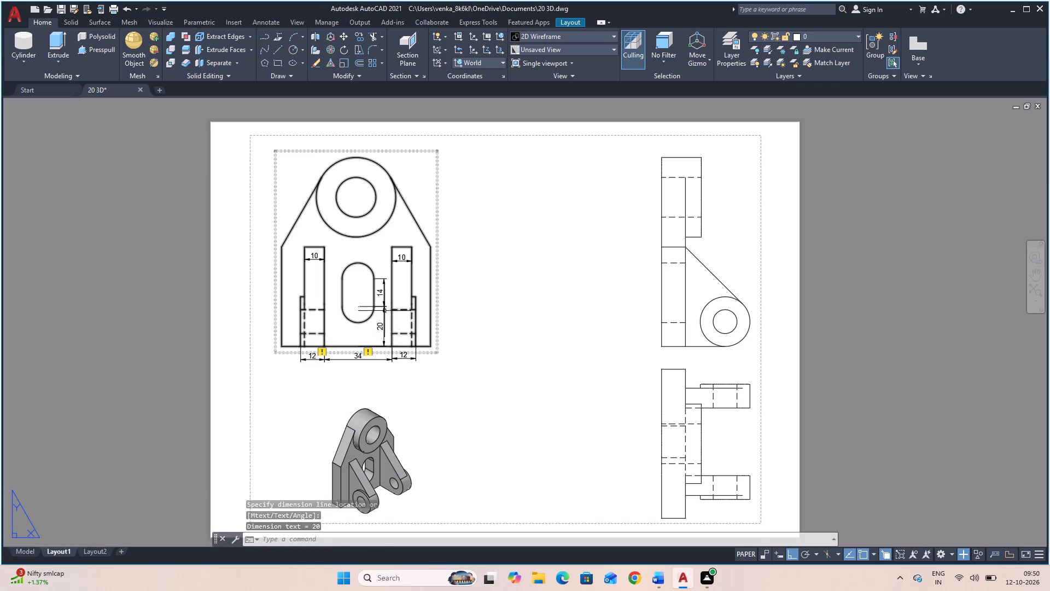
scroll(381, 307, down, 1)
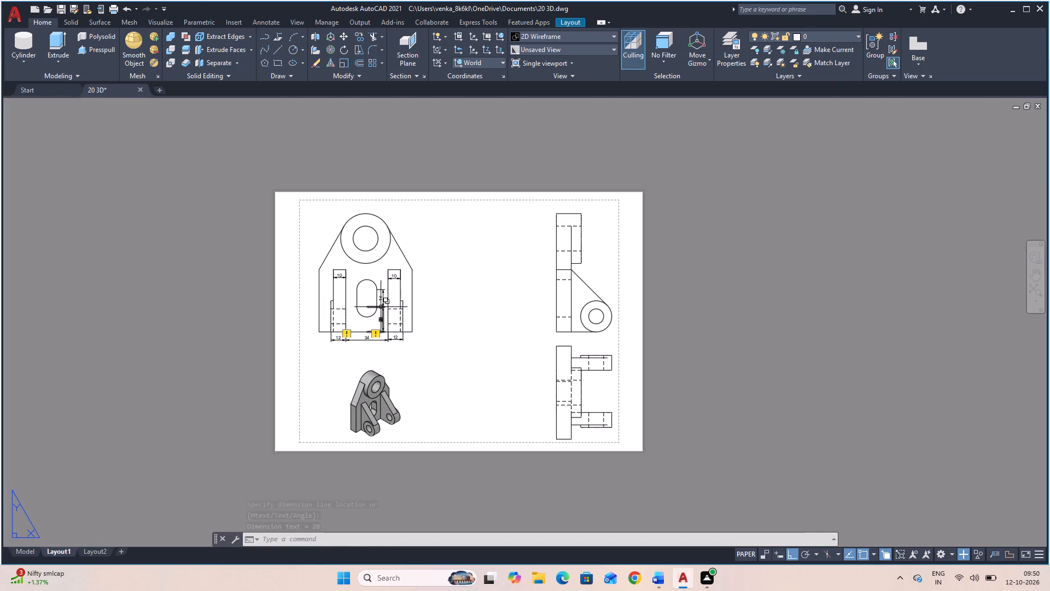
Add an aligned vertical dimension for the plate's straight left edge in the slotted-face view, placed just outside the outline.
scroll(382, 309, up, 1)
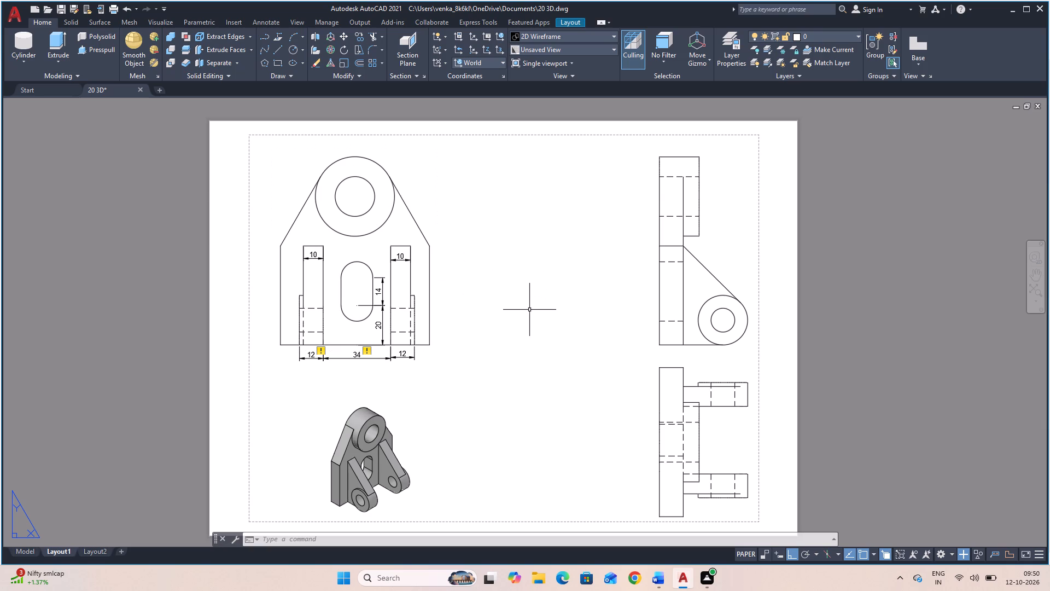
key(space)
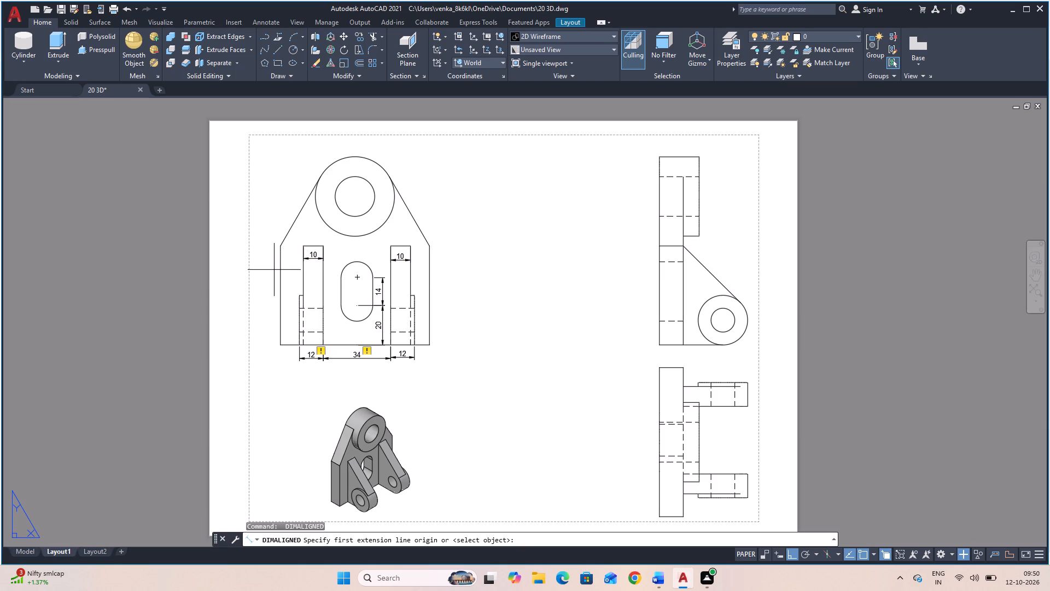
click(283, 246)
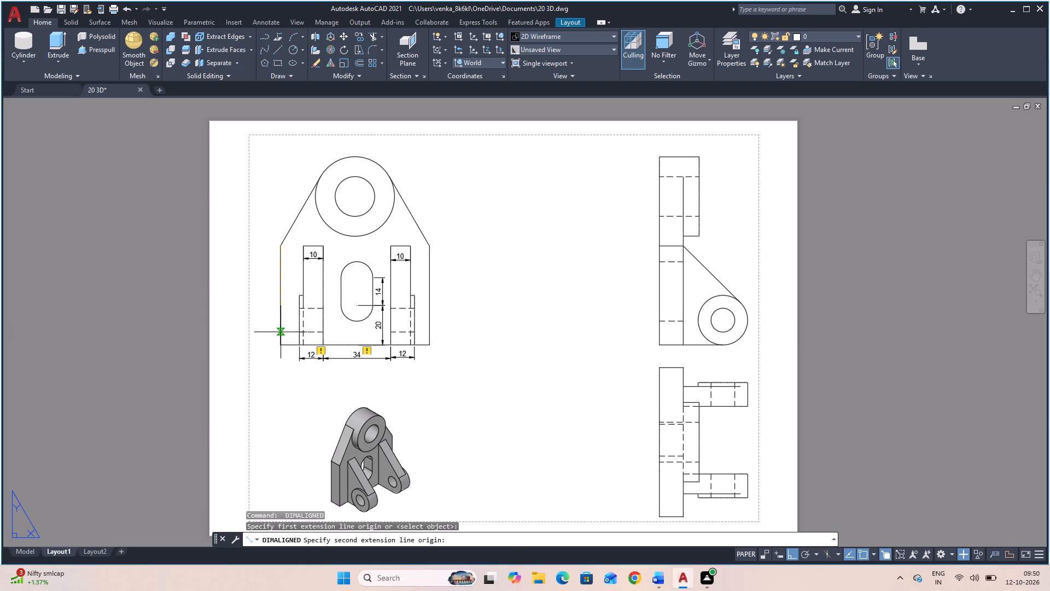
click(284, 345)
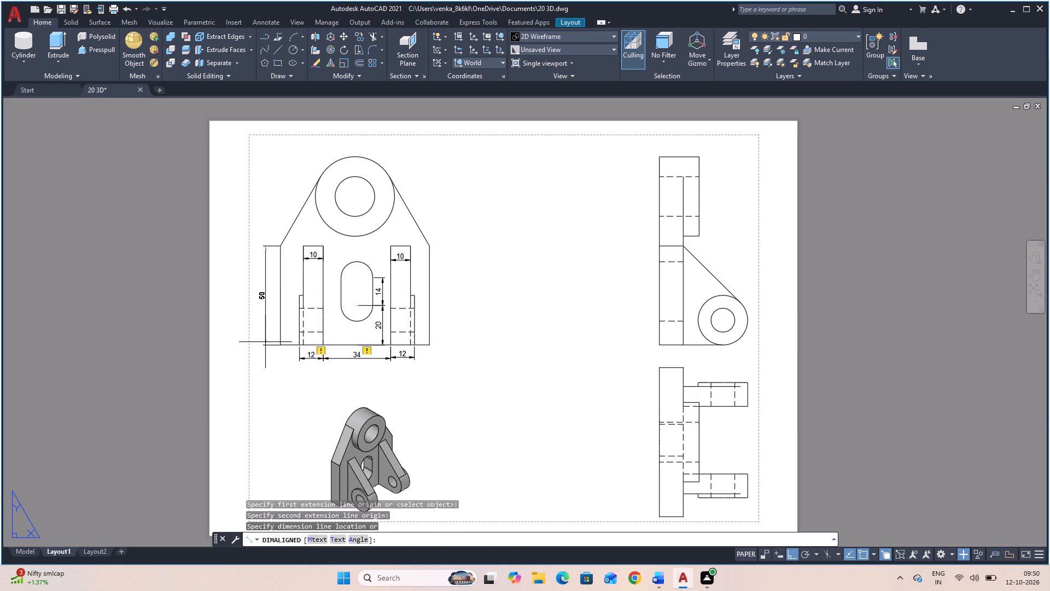
click(271, 345)
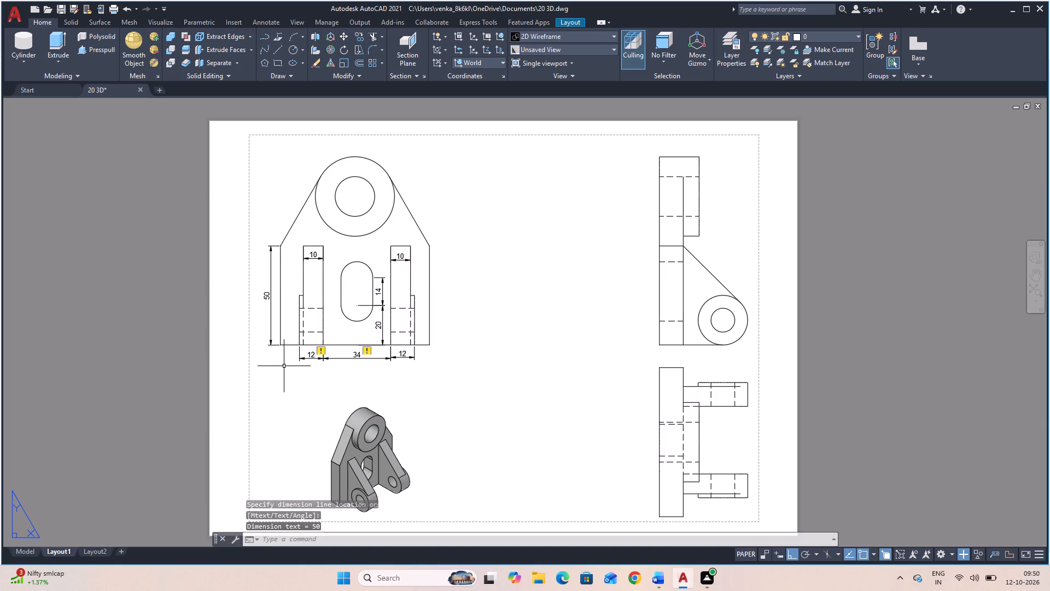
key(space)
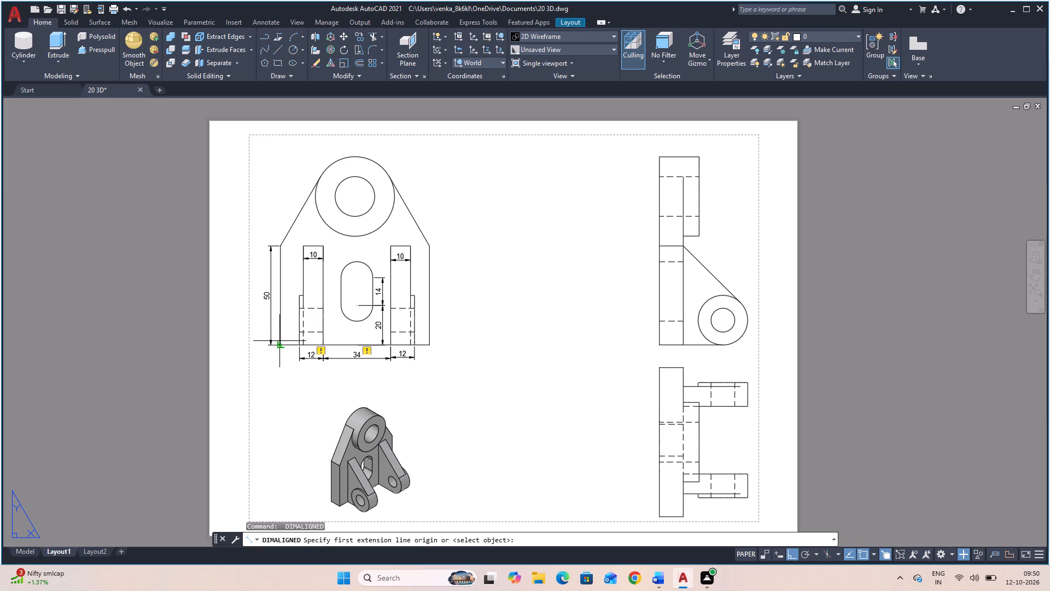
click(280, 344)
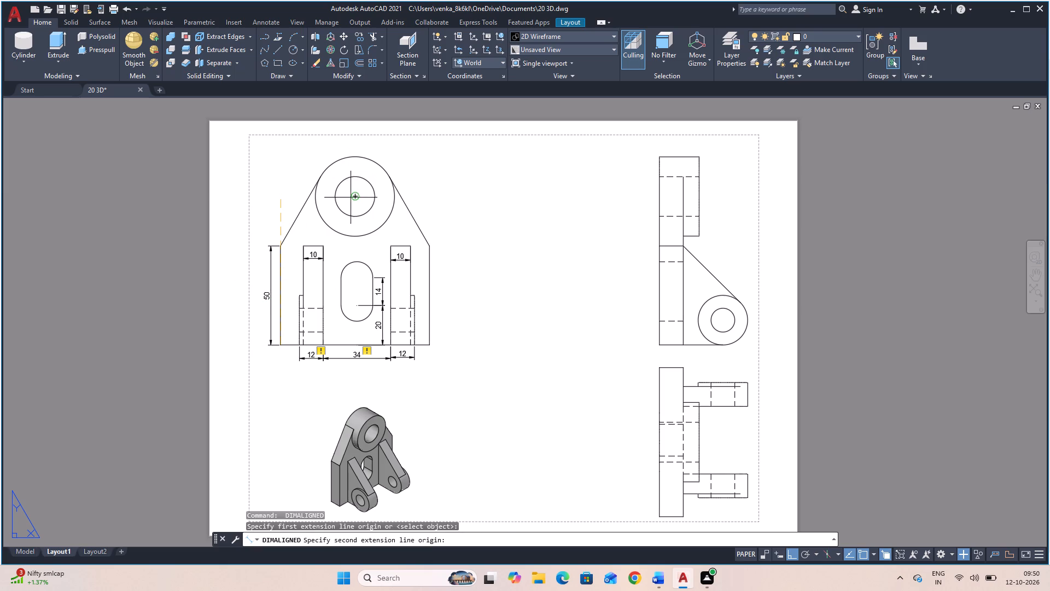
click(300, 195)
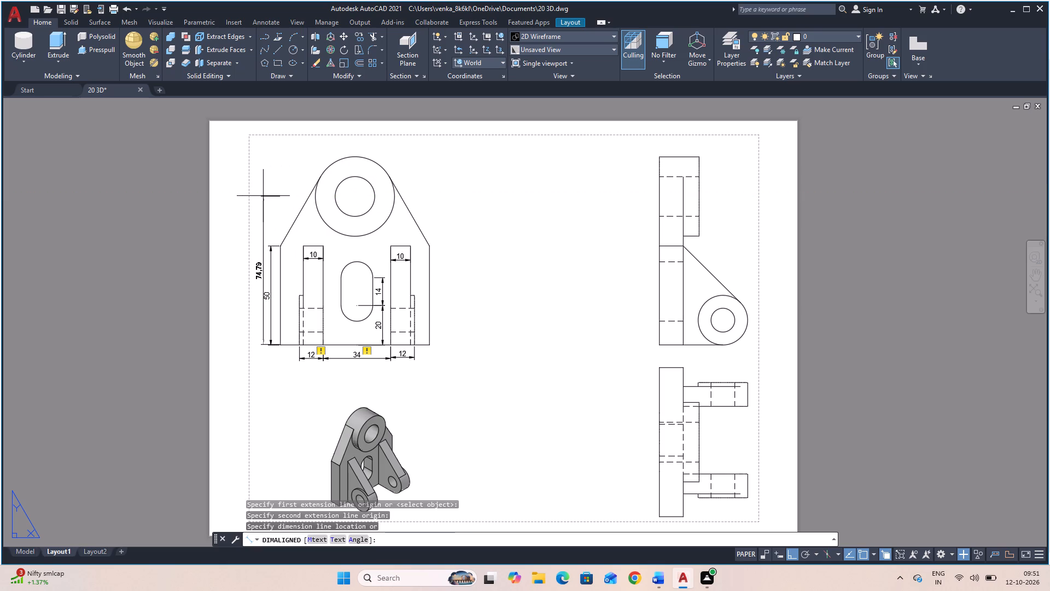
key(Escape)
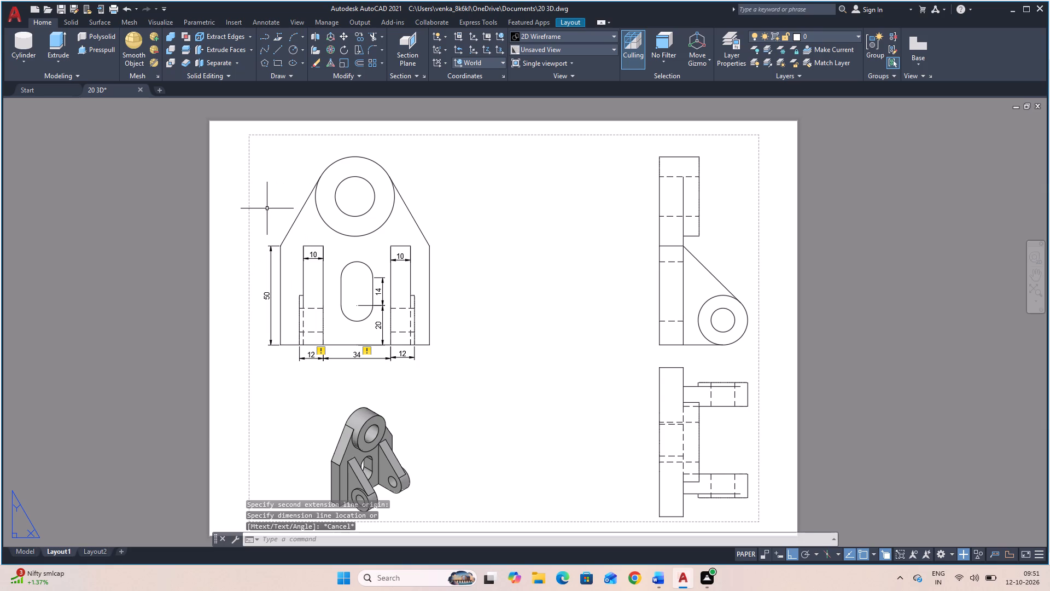
Dimension the height from the base edge to the large boss hole's centre, placed outside the straight left edge's dimension.
key(space)
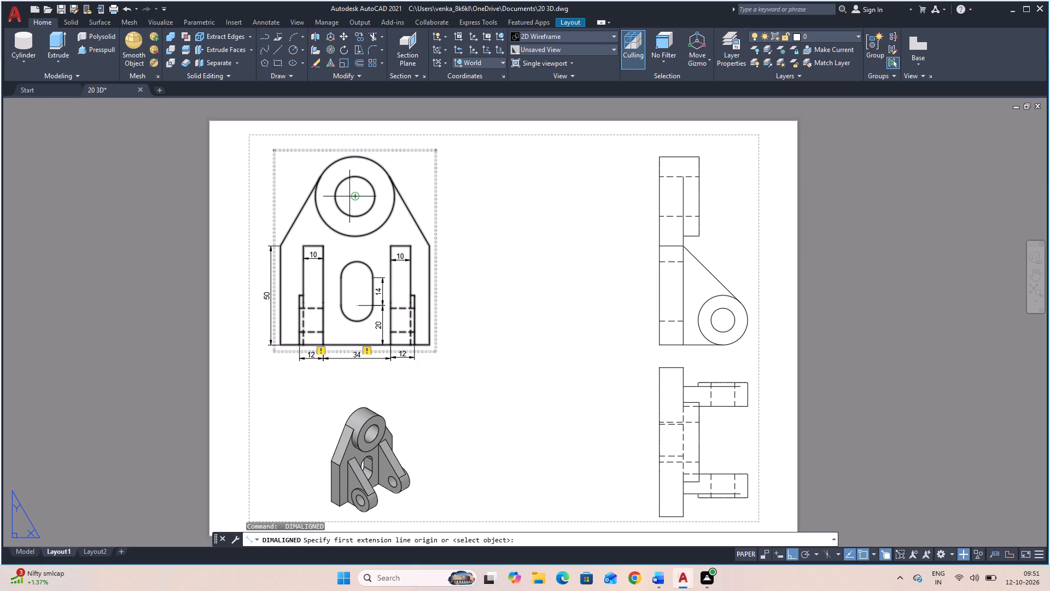
click(356, 198)
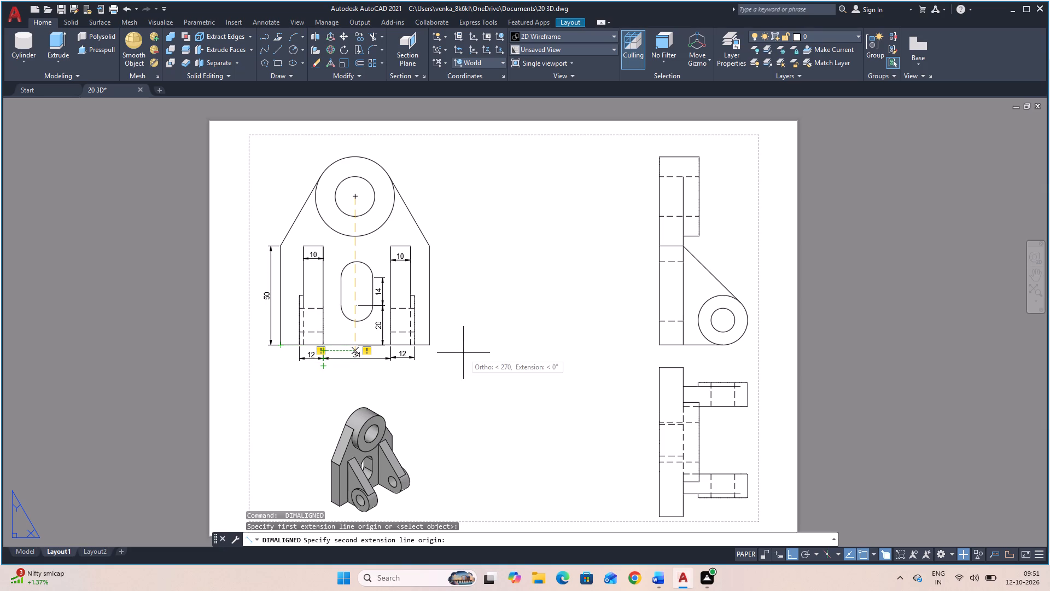
click(485, 346)
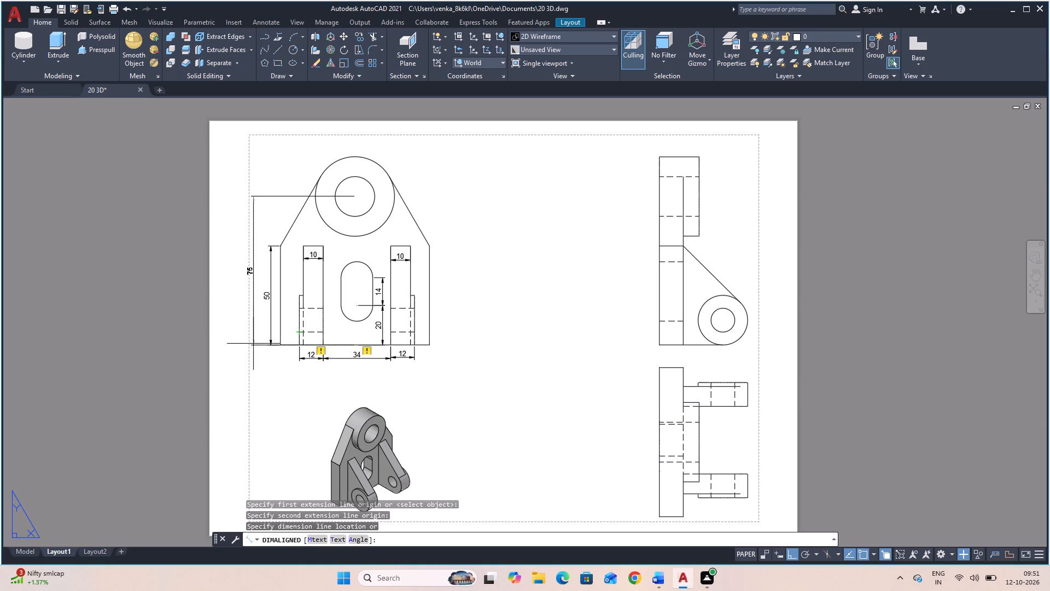
click(262, 195)
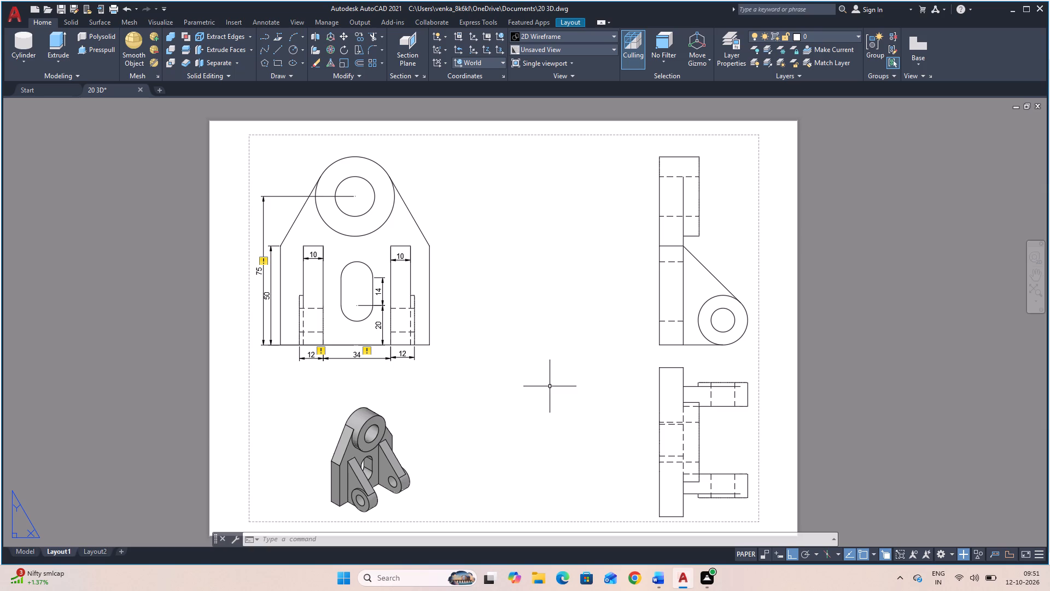
Add an aligned dimension for the plate thickness just below the base of the side view.
key(space)
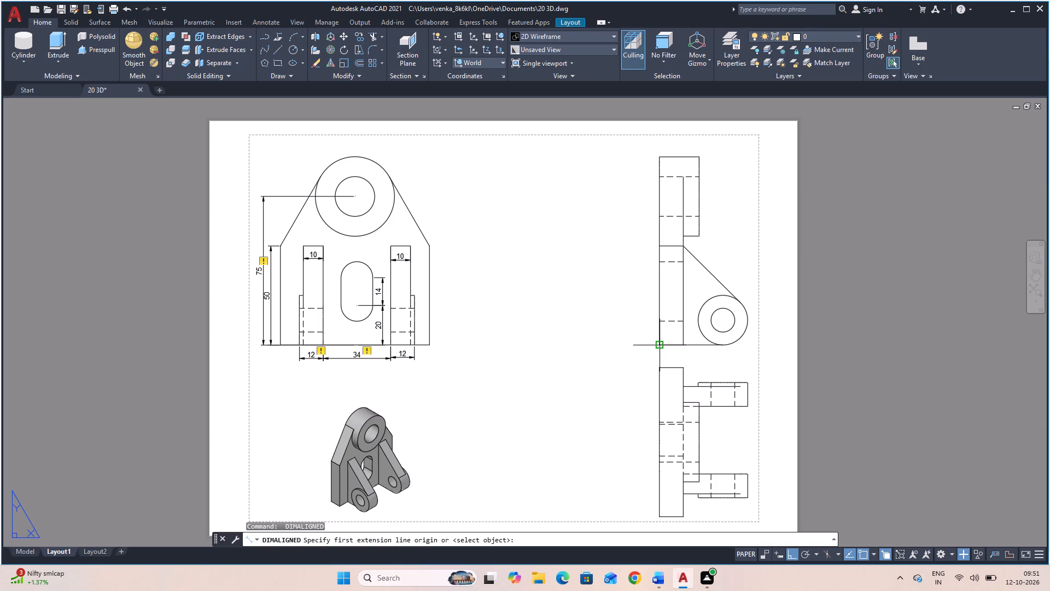
click(663, 344)
click(686, 345)
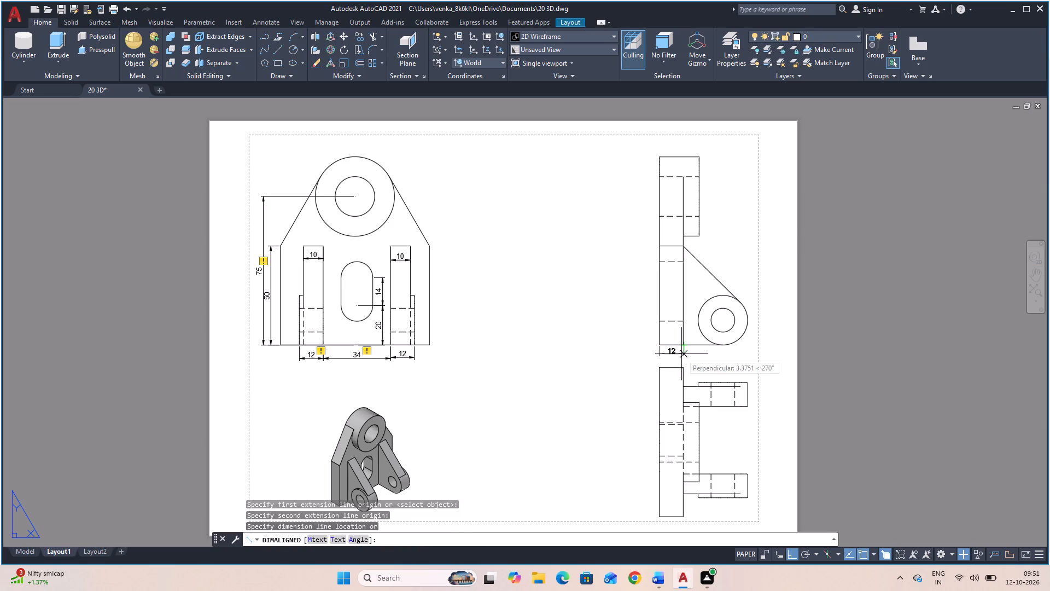
click(680, 354)
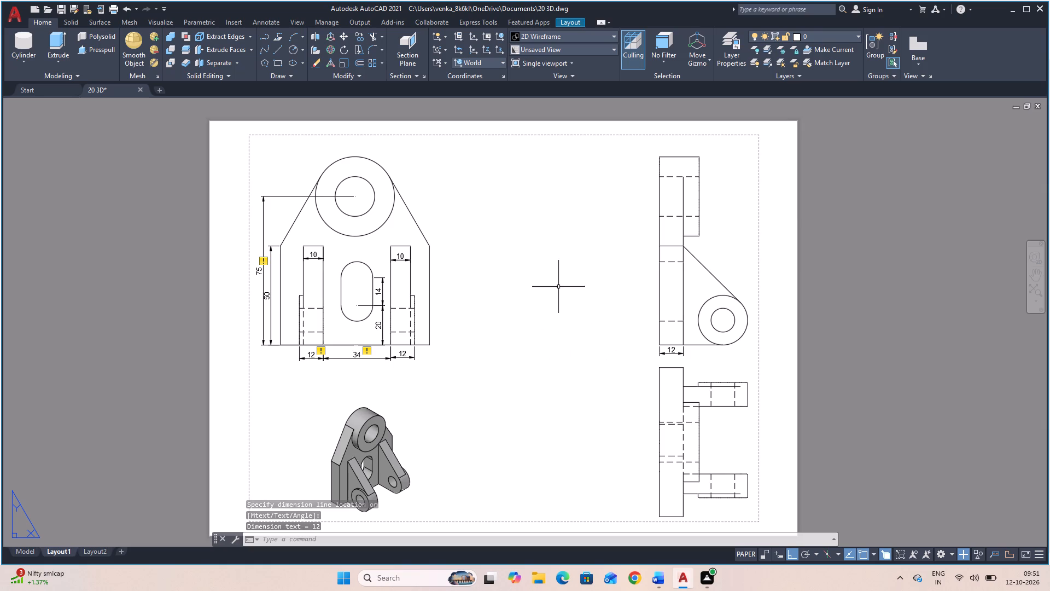
Add an aligned dimension for the overall thickness of the upper boss, placed just above the side view.
key(space)
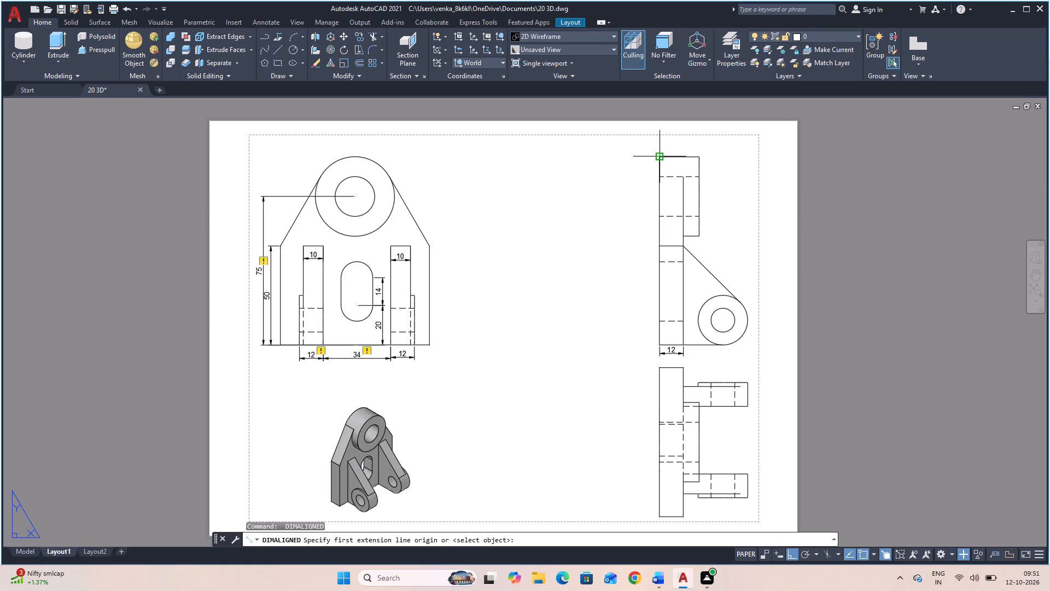
click(661, 157)
click(699, 155)
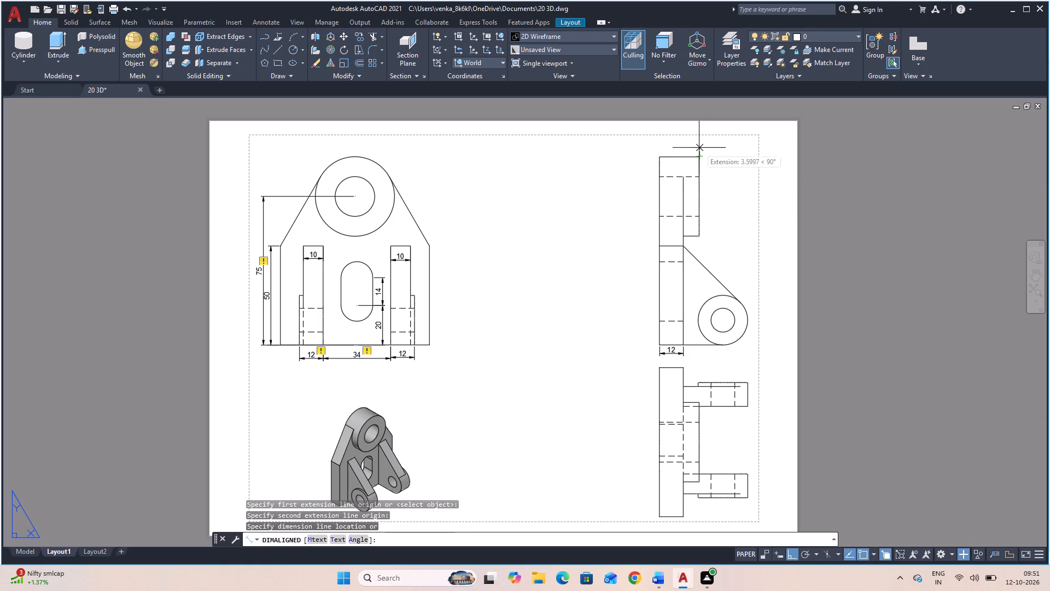
click(697, 148)
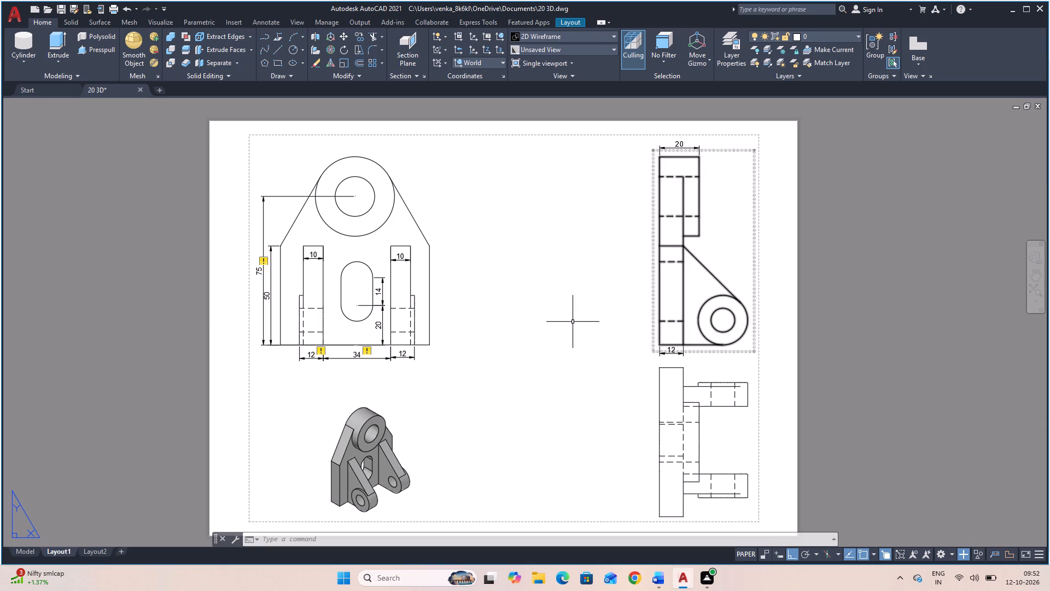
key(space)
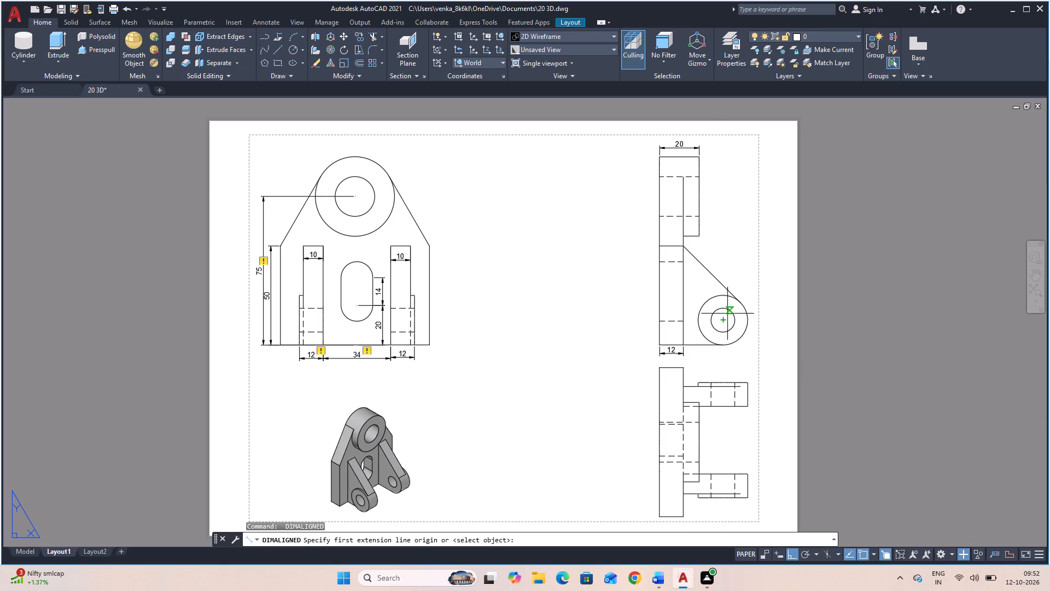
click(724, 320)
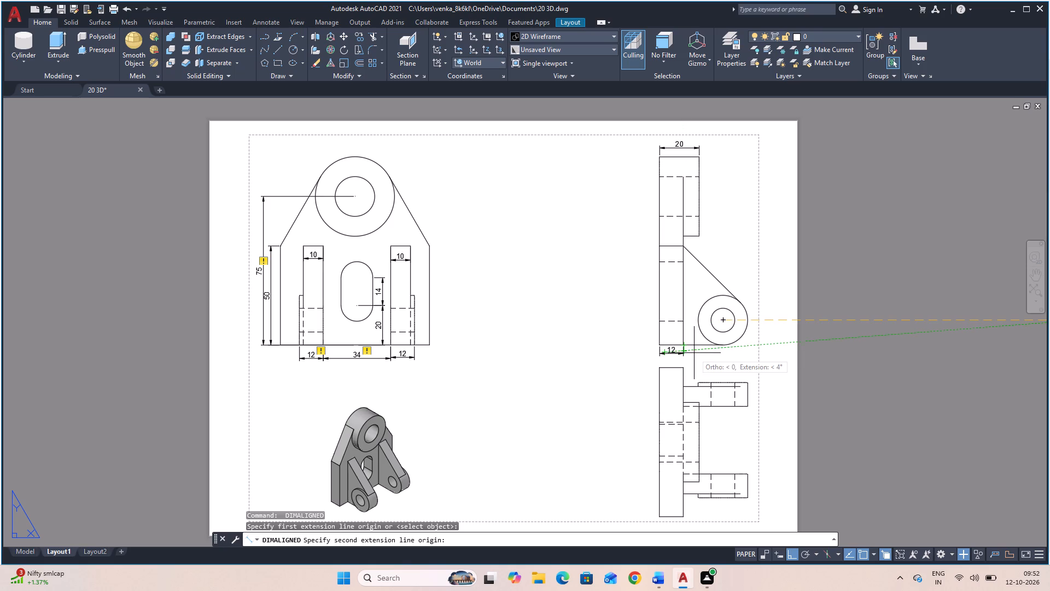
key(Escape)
Dimension the horizontal distance from the plate's front face to the lug hole's centre, in line with the side view's plate thickness dimension.
key(space)
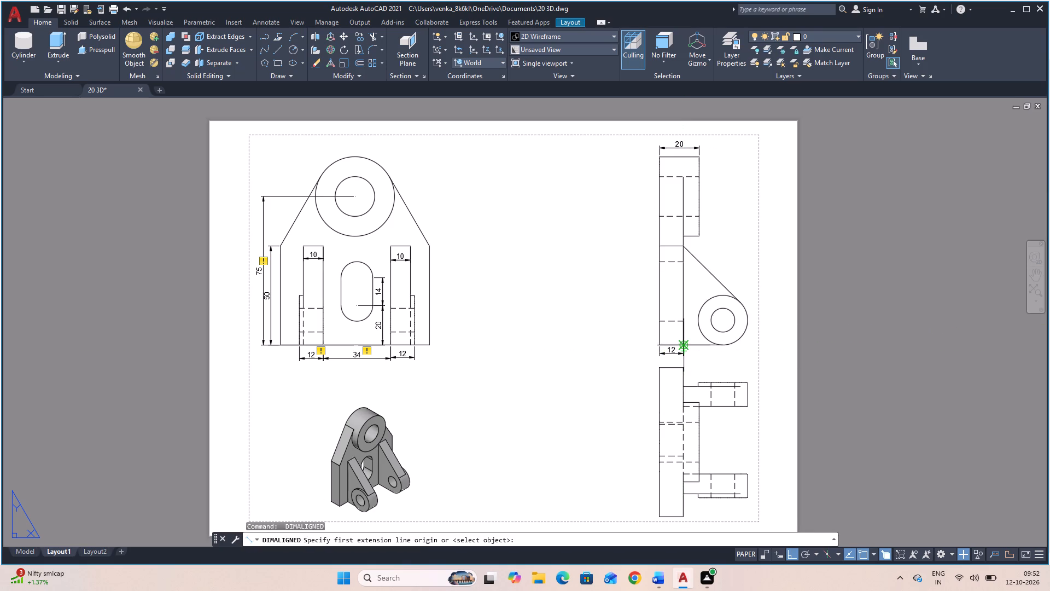
click(682, 341)
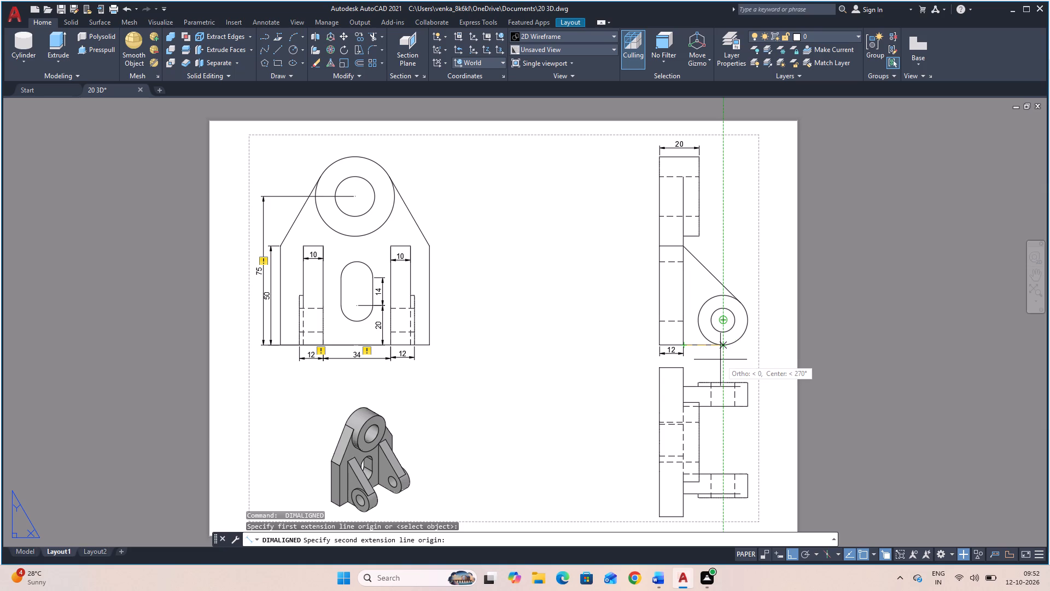
click(725, 360)
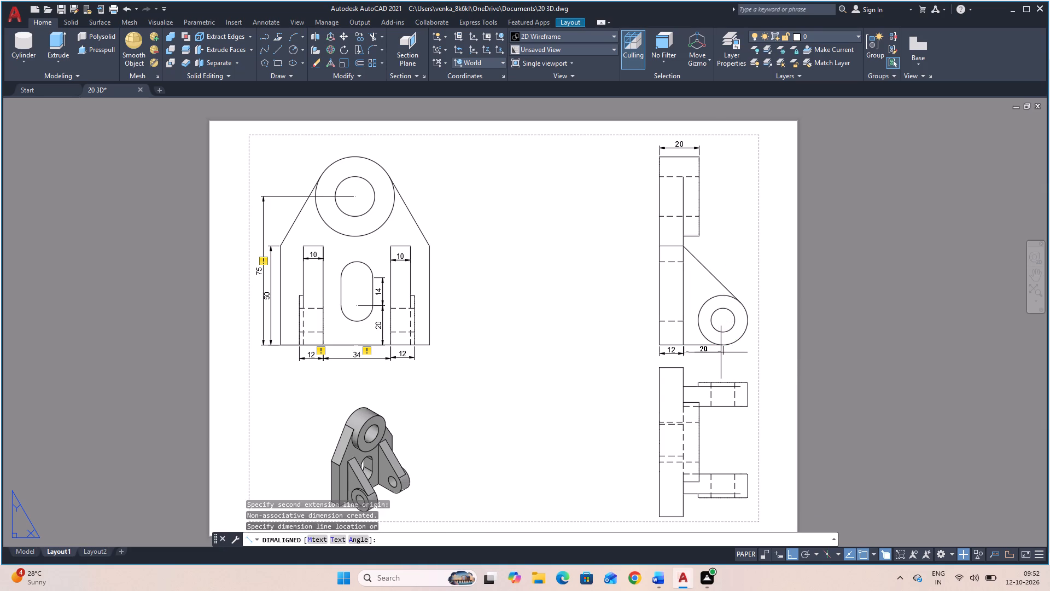
click(722, 354)
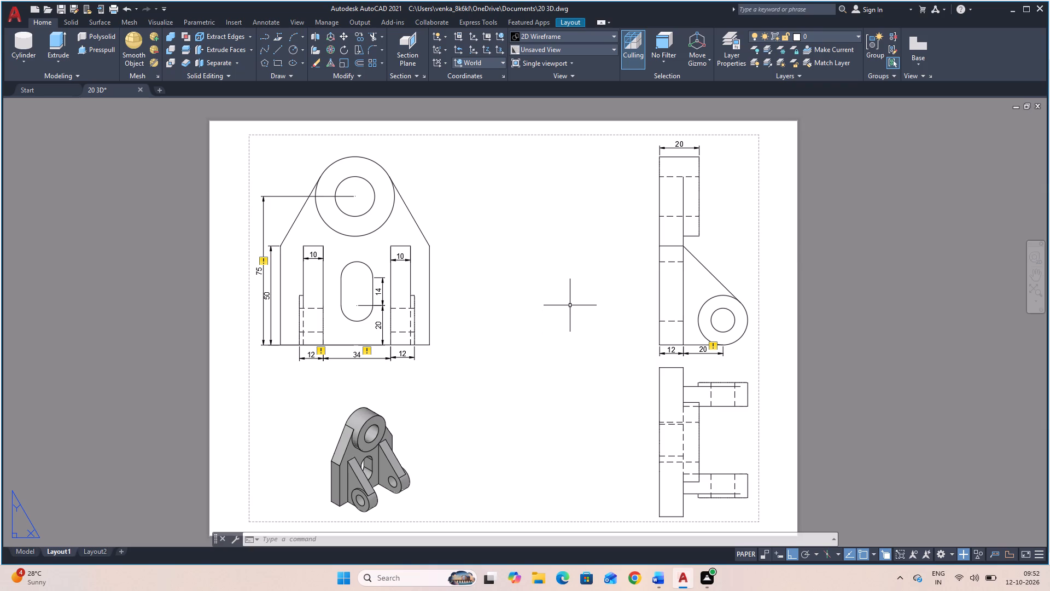
Add an aligned dimension for the overall plate width, placed above the large boss in the slotted-face view.
key(space)
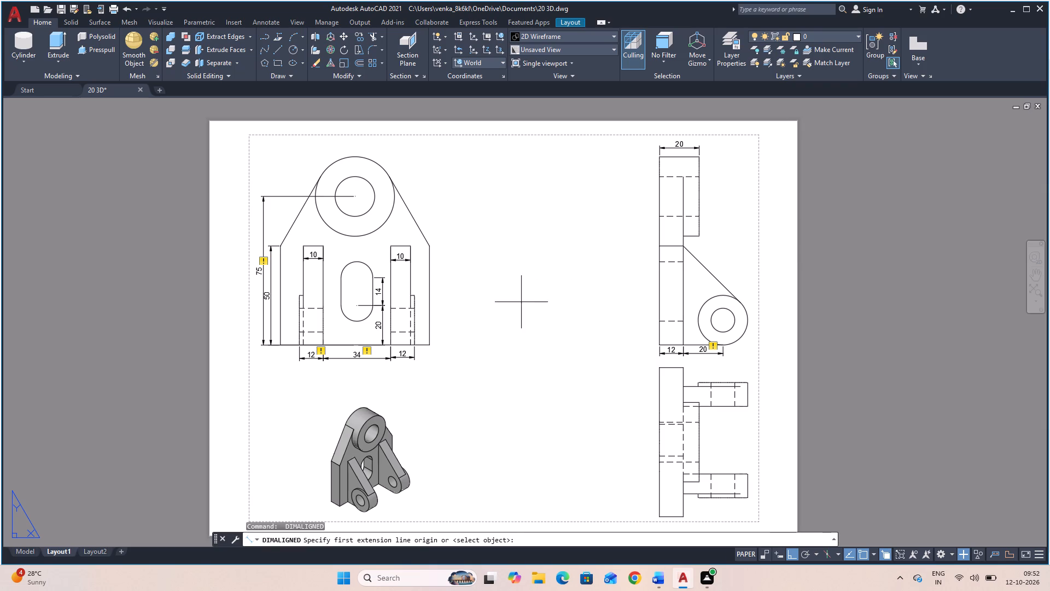
click(431, 247)
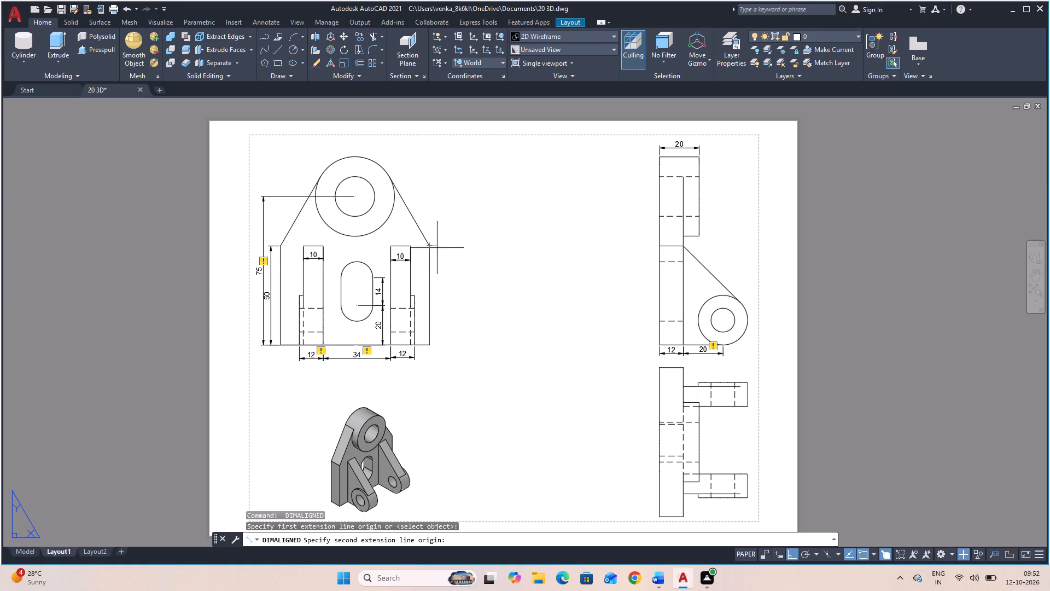
click(284, 247)
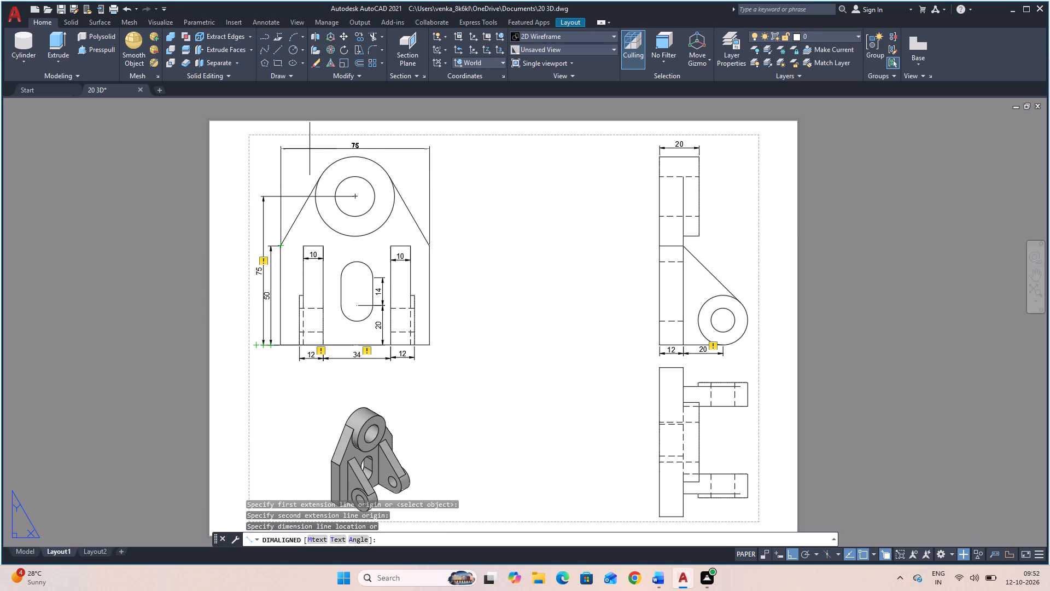
click(309, 149)
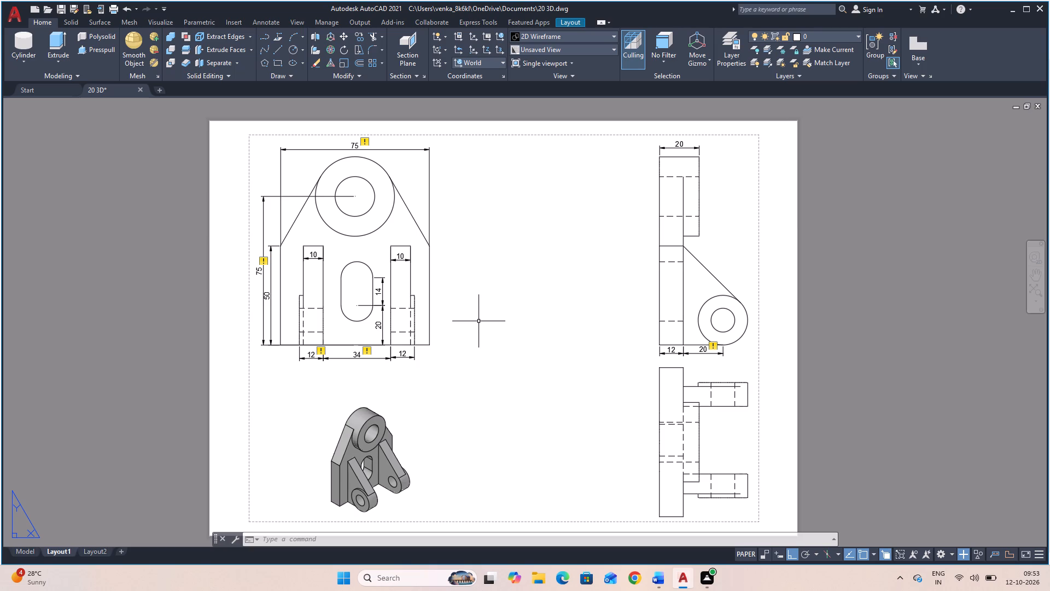
Add an aligned vertical dimension along the plate's back face for its full width in the view below the side view.
key(space)
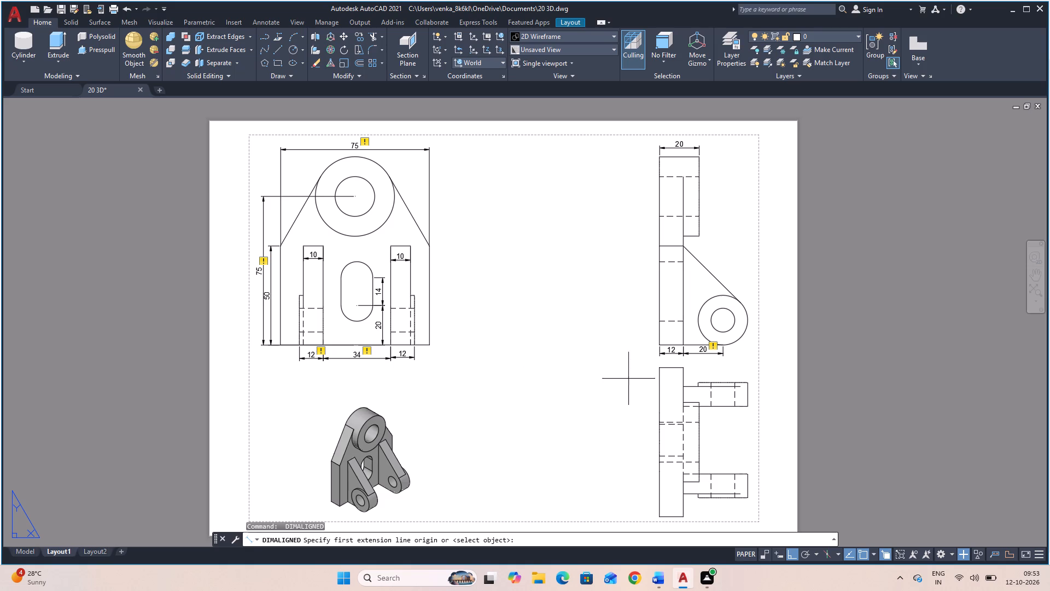
click(661, 367)
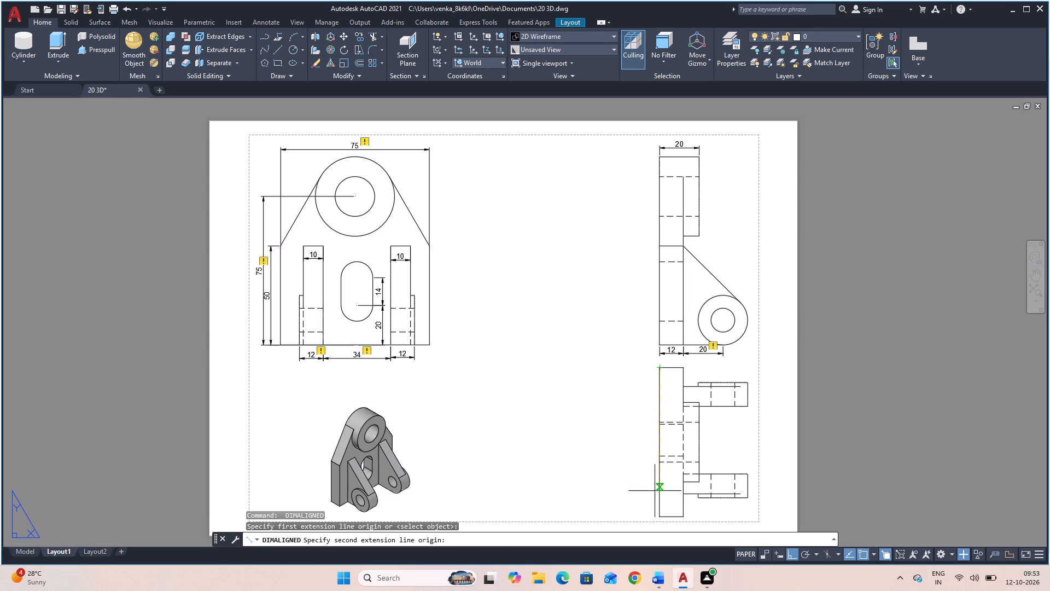
click(662, 516)
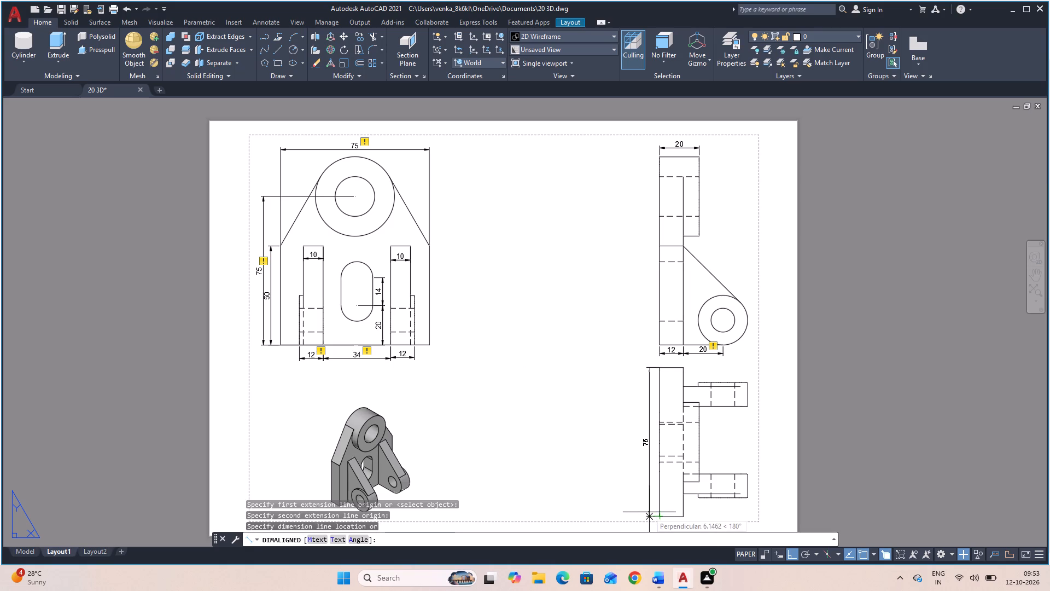
click(647, 512)
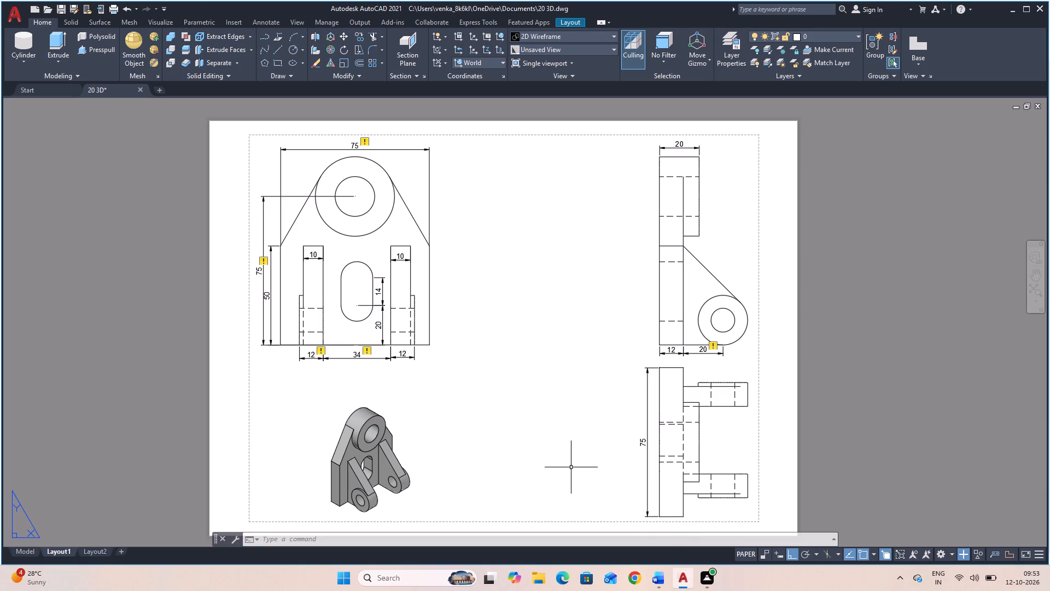
Add an aligned horizontal dimension from the lower lug's centre to the plate's front face, placed beneath the view below the side view.
key(space)
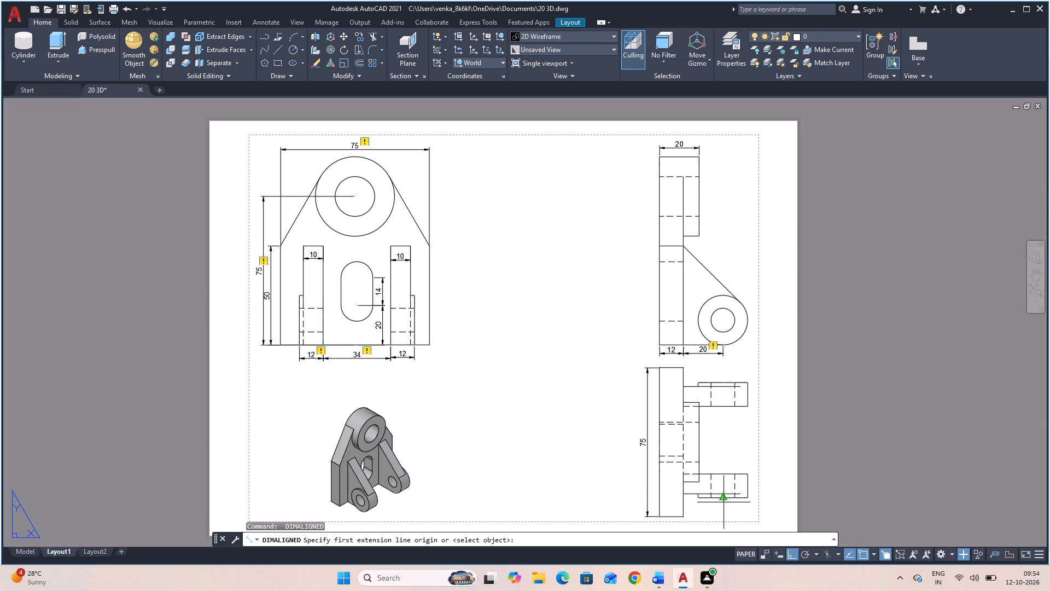
scroll(723, 493, up, 2)
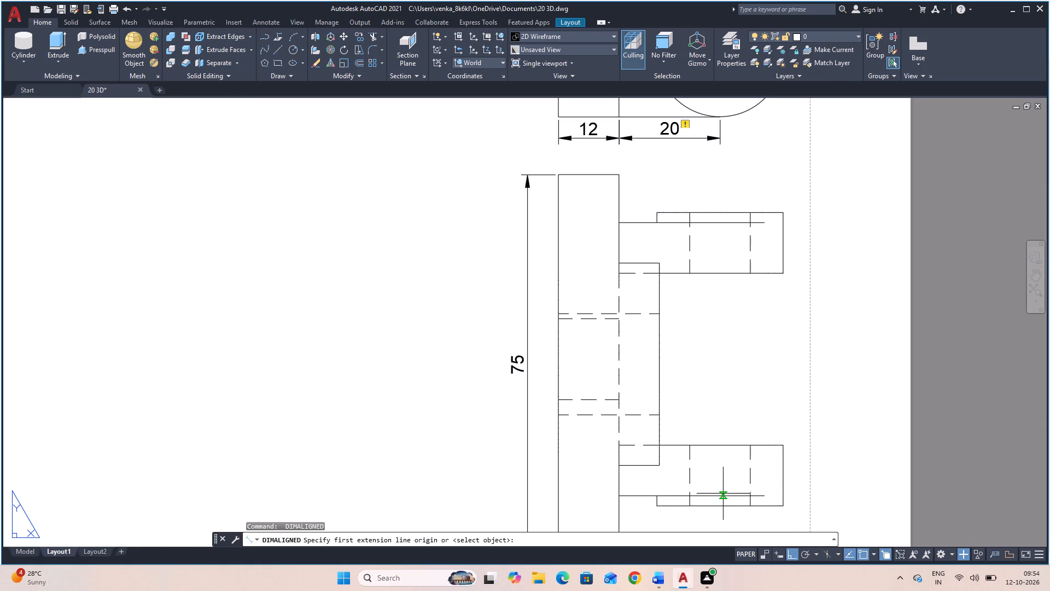
click(721, 506)
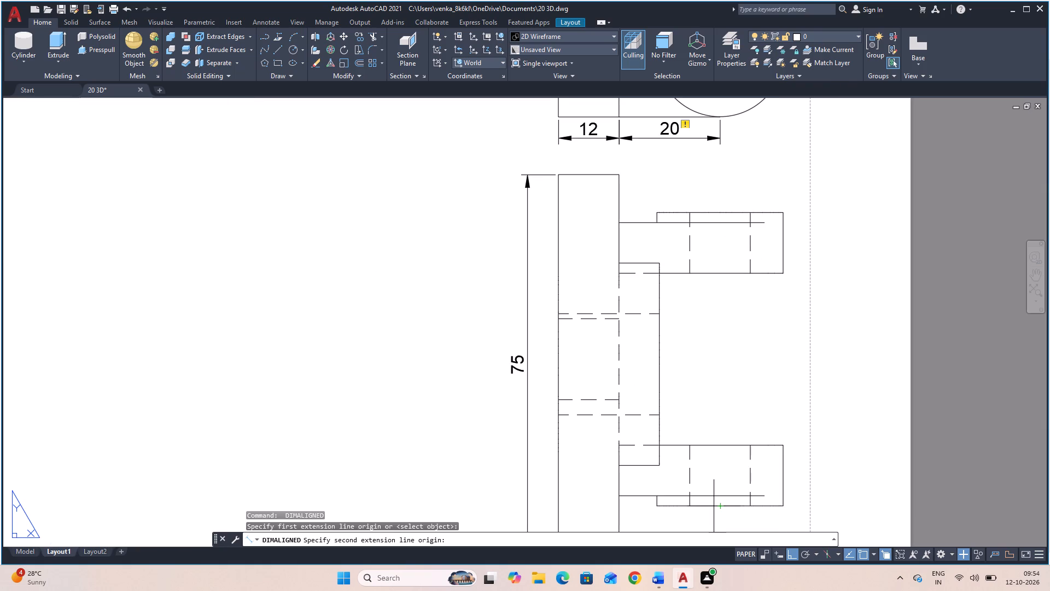
click(621, 505)
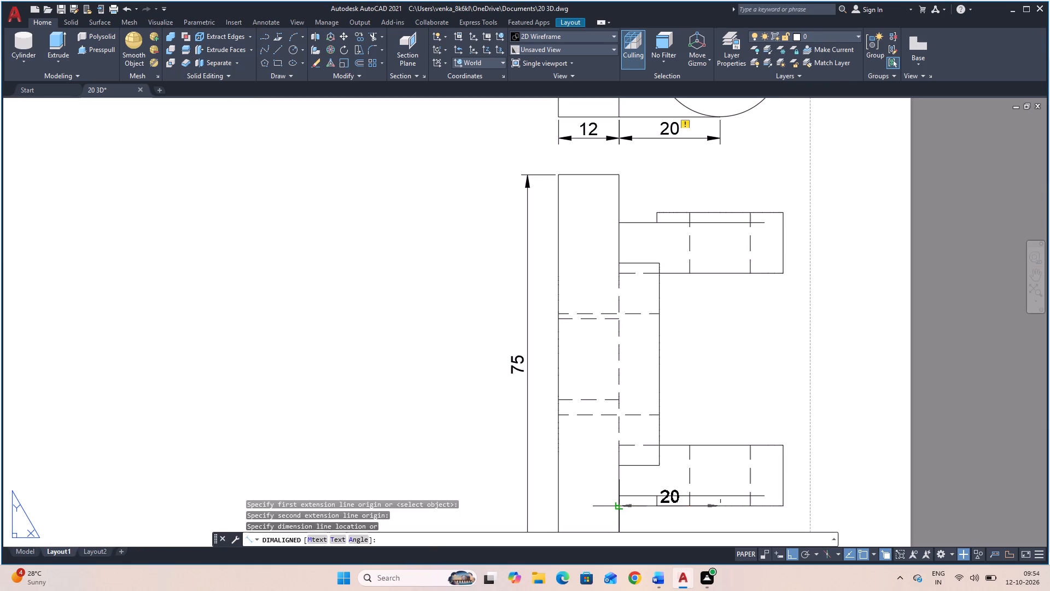
scroll(663, 516, down, 2)
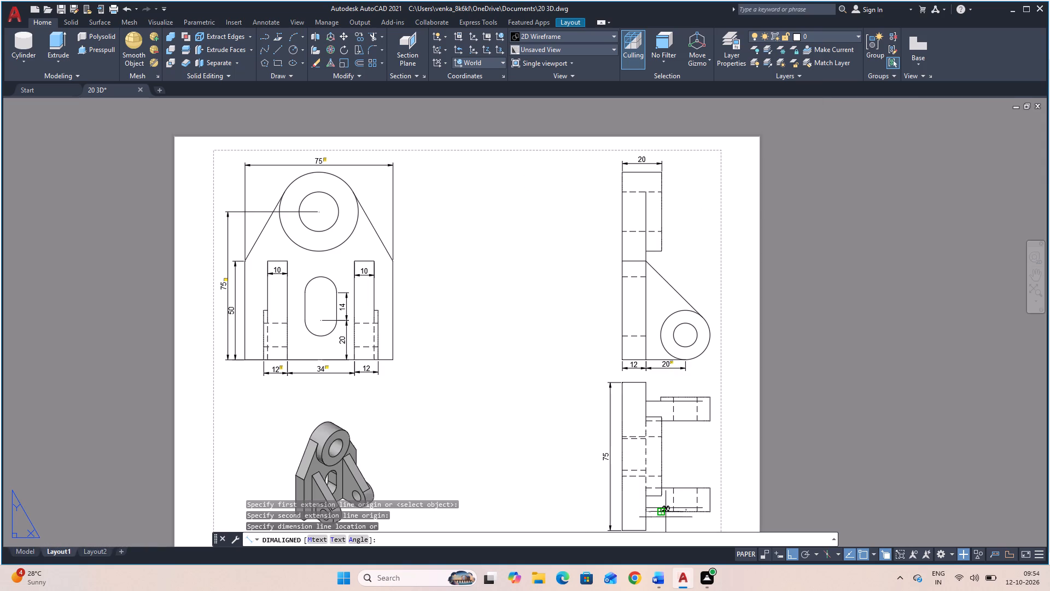
click(668, 525)
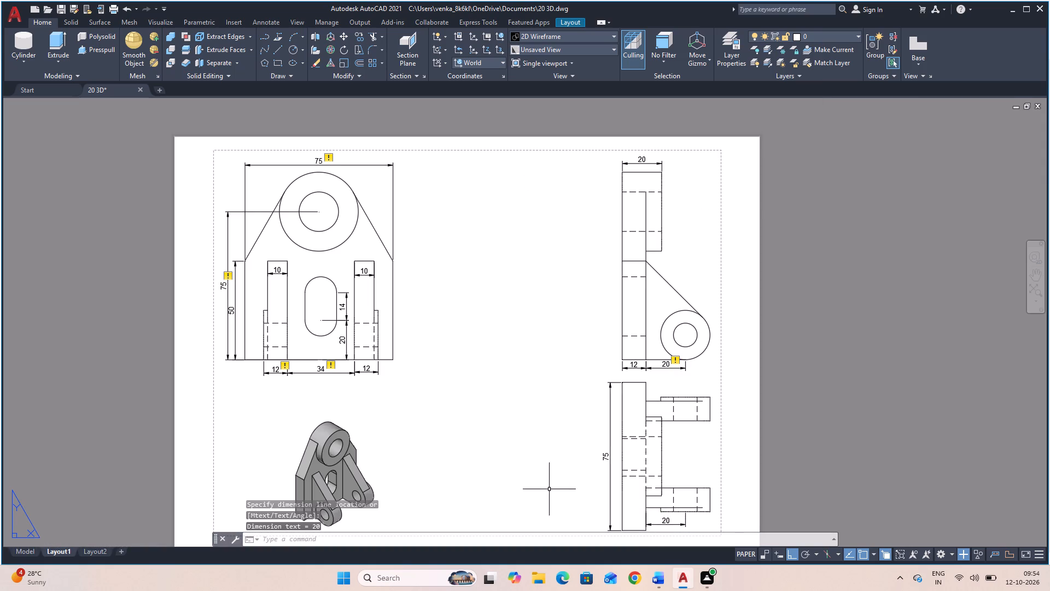
click(667, 365)
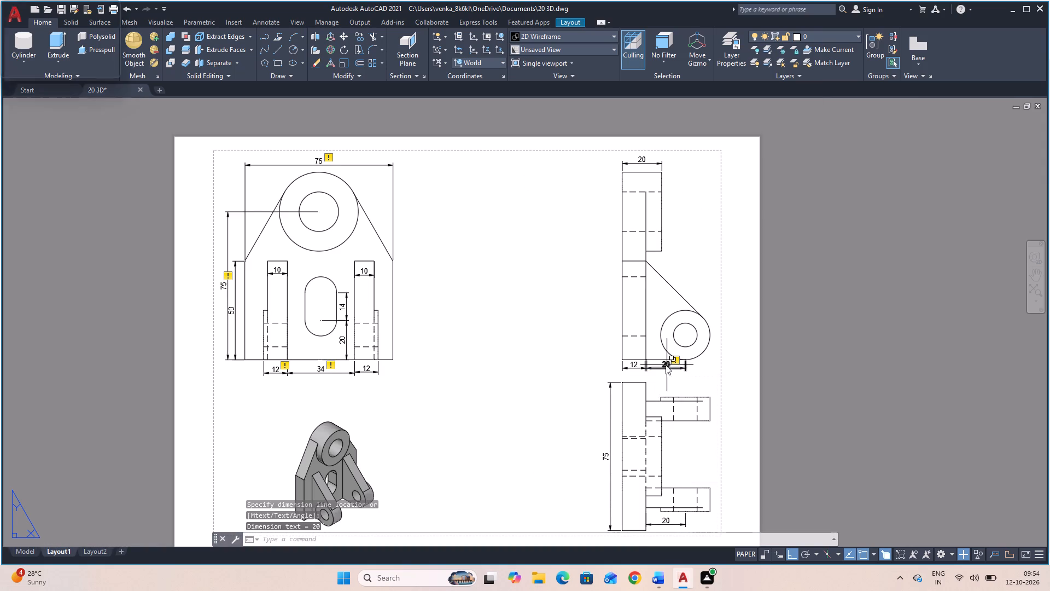
key(Escape)
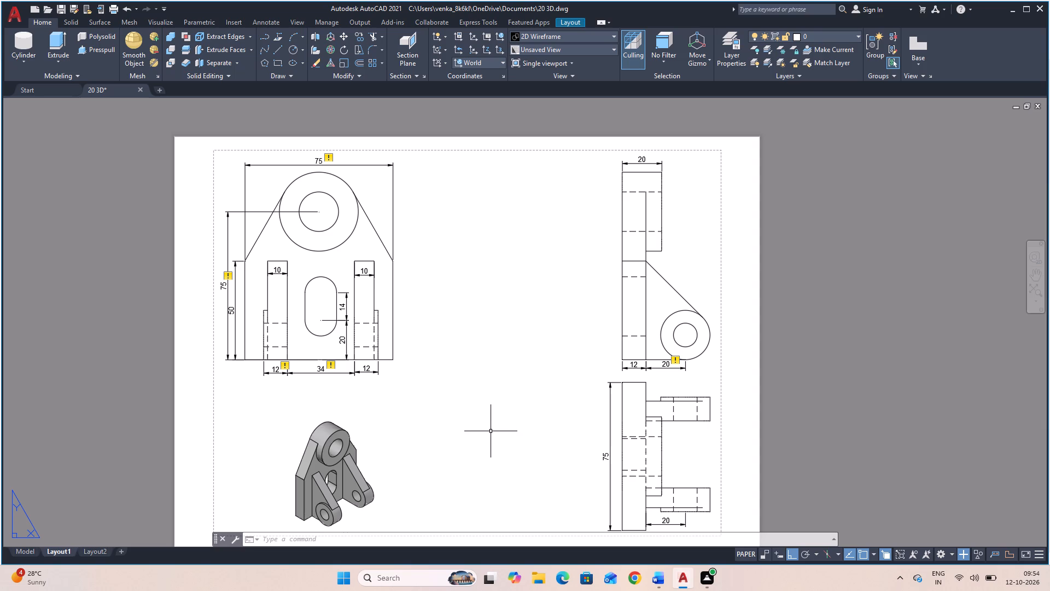
Add an aligned dimension for the overall boss thickness across the middle of the view below the side view.
key(space)
click(624, 456)
click(662, 456)
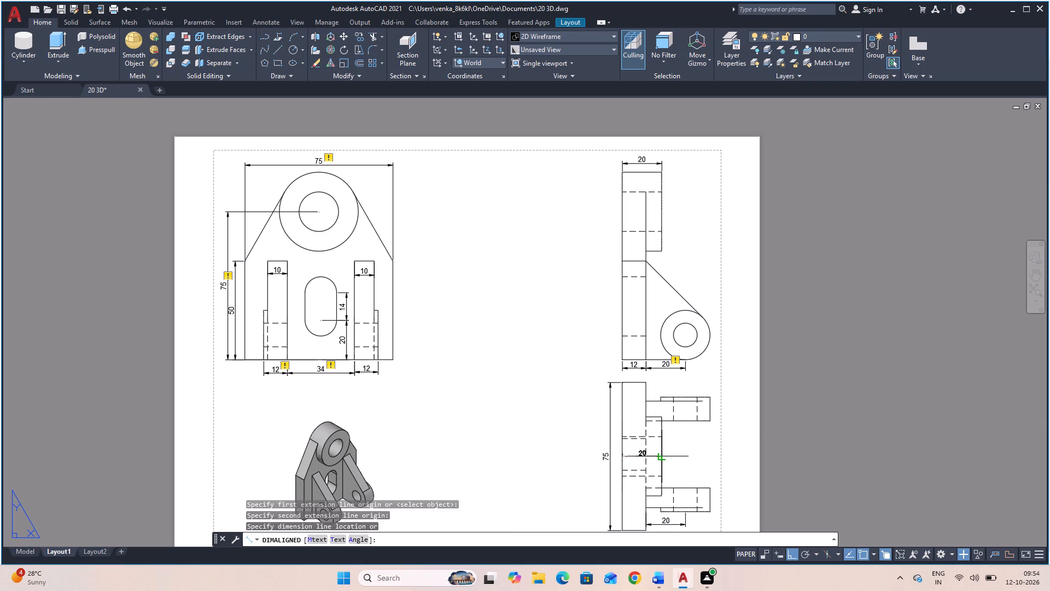
click(663, 456)
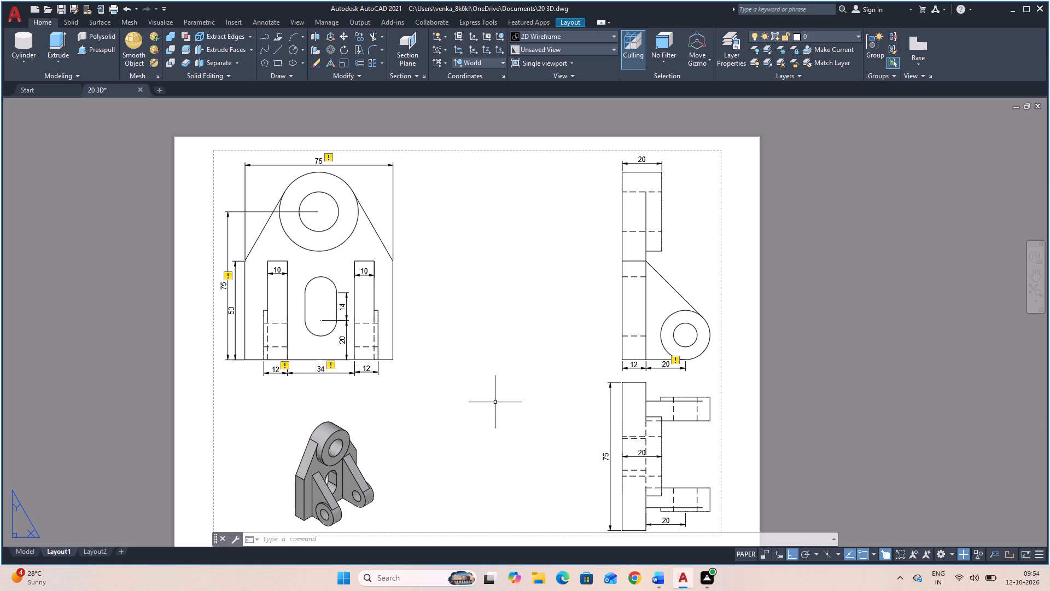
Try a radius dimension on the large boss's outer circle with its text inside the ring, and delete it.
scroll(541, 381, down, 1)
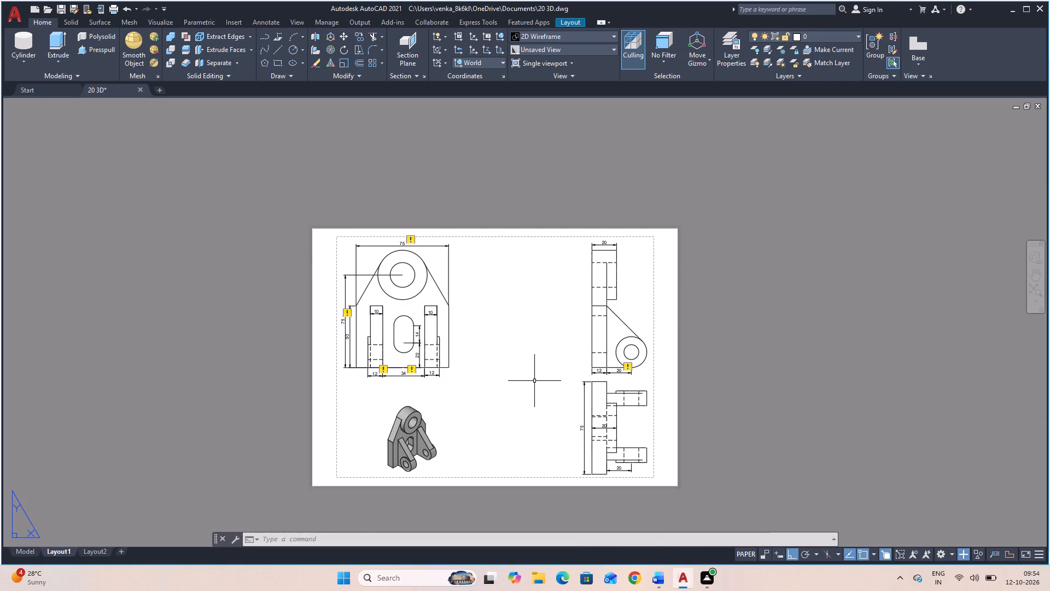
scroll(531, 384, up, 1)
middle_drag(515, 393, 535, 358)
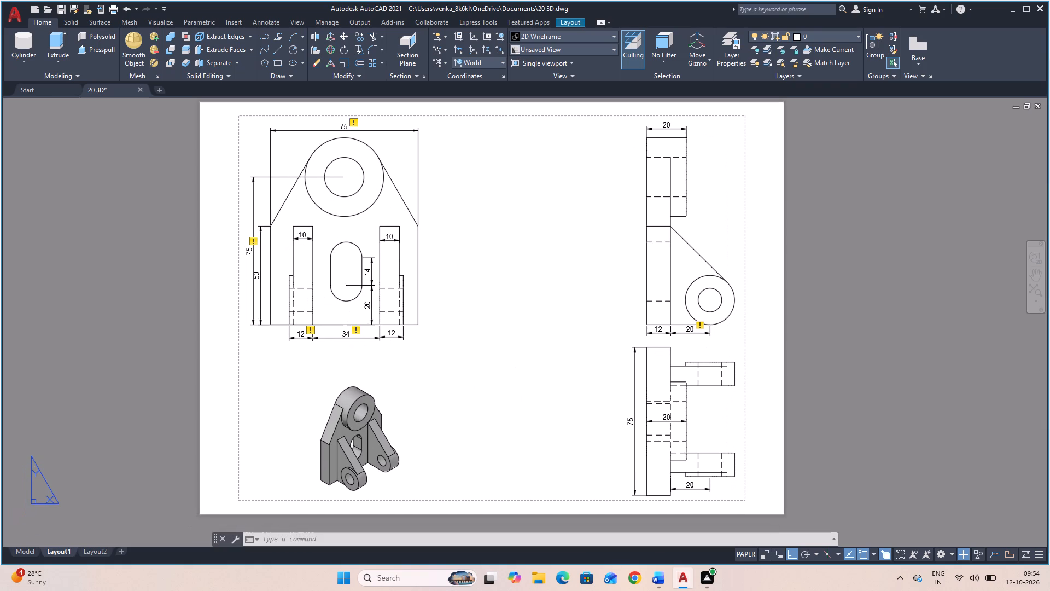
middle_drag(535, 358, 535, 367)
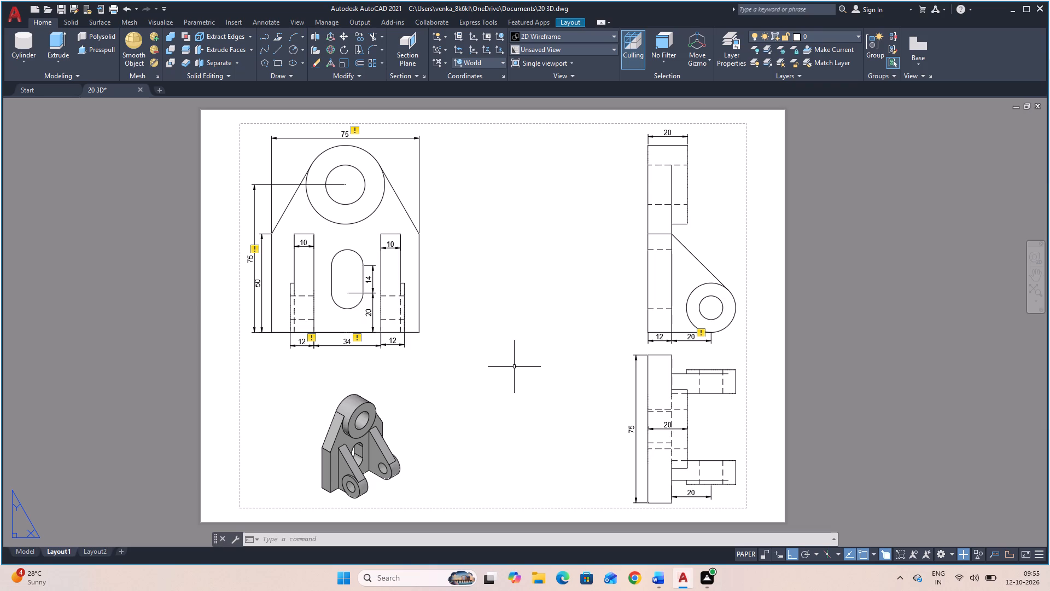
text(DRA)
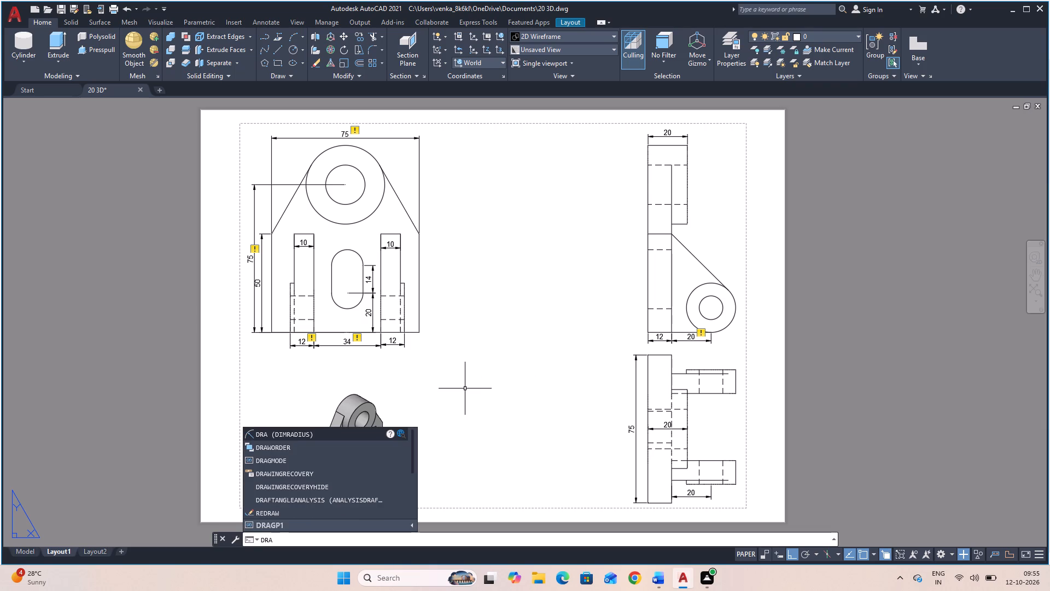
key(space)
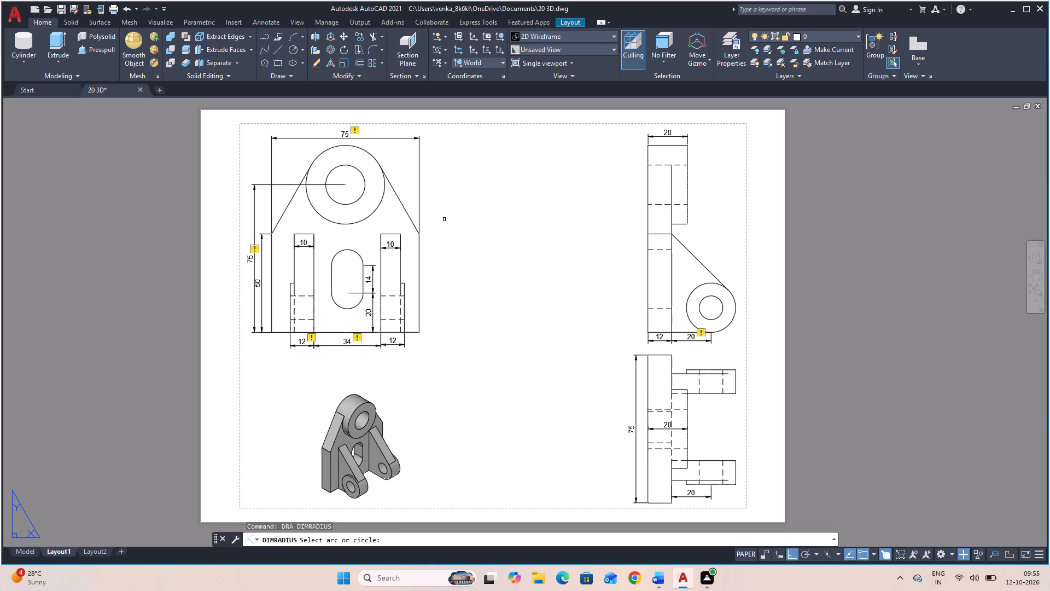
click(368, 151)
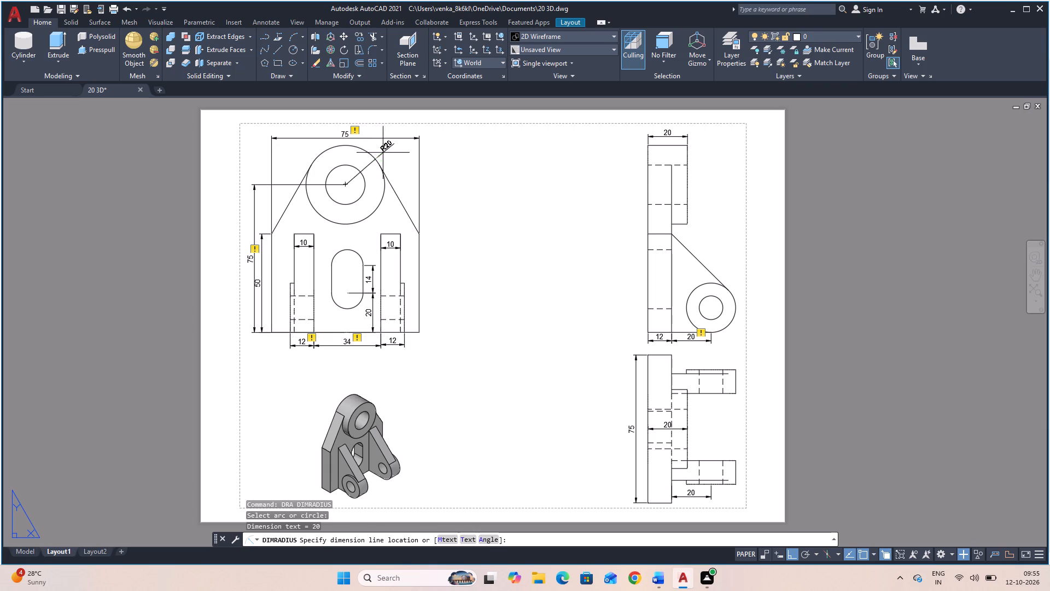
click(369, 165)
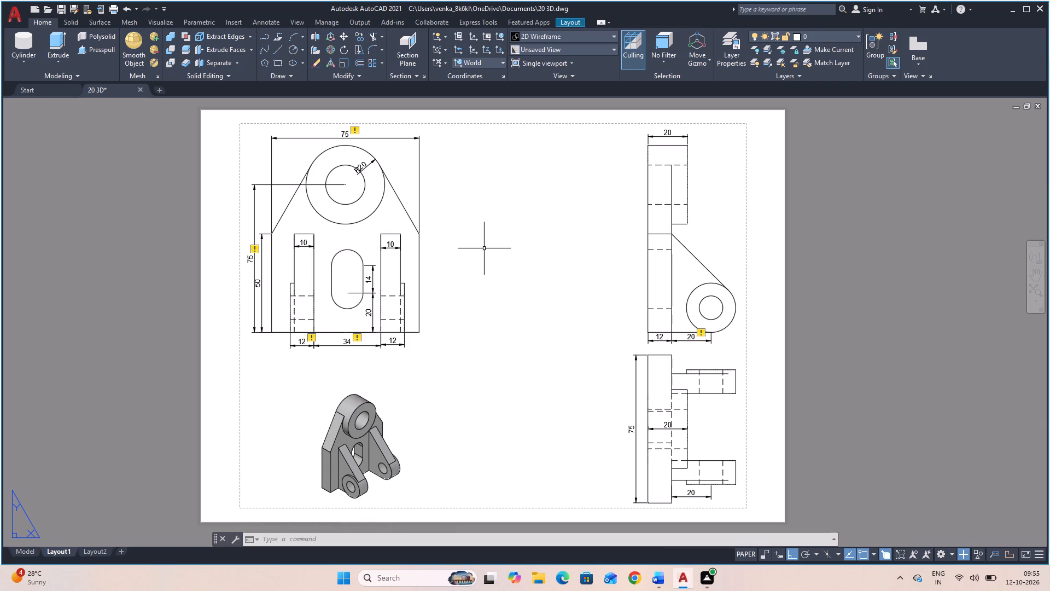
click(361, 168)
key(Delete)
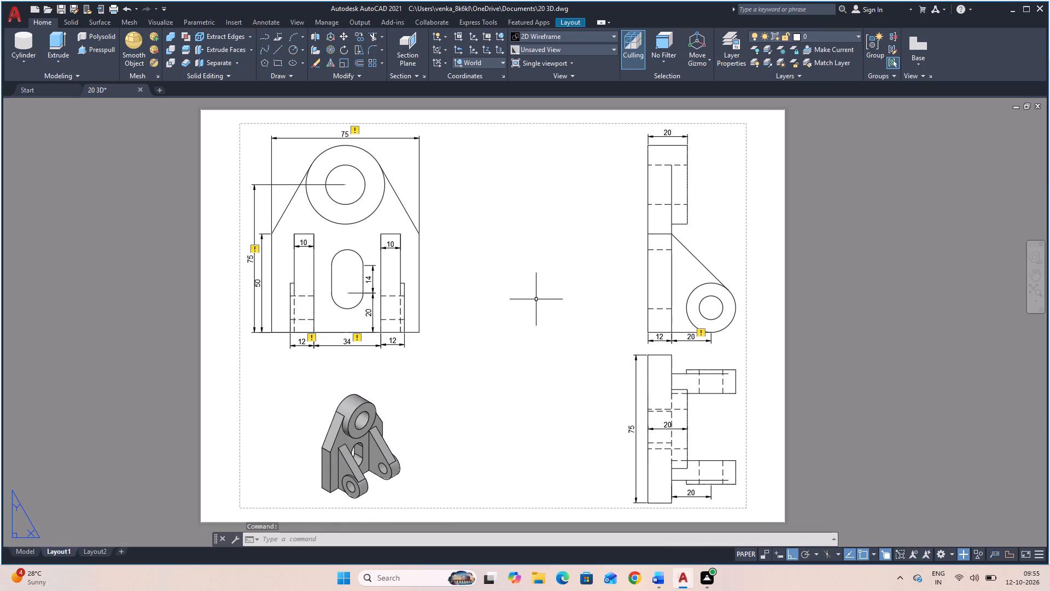
Add a radius dimension to the large boss's outer circle in the slotted-face view, with its text outside the circle.
text(DRA)
key(space)
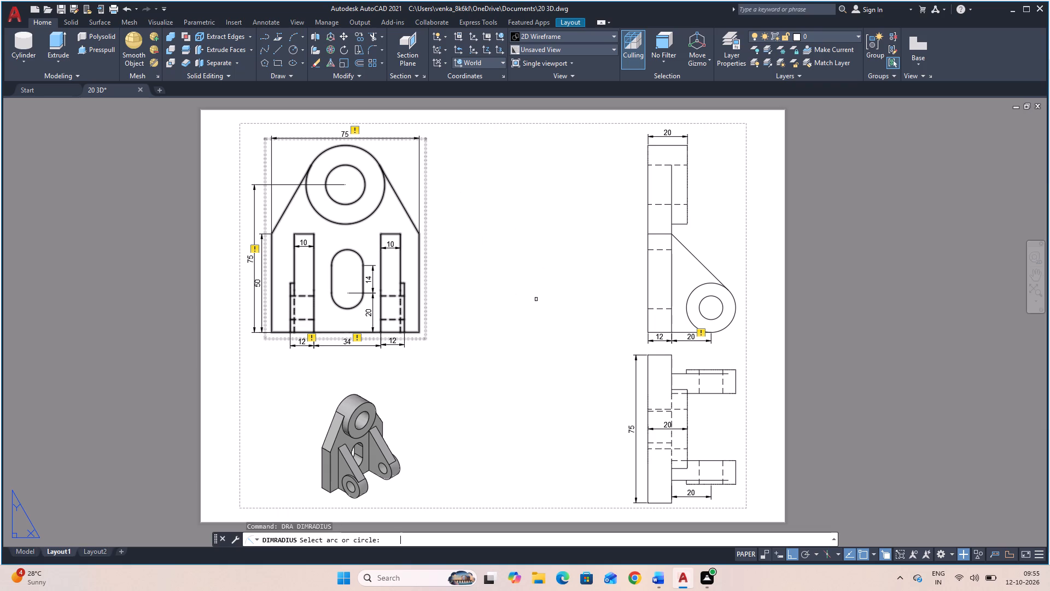
click(365, 151)
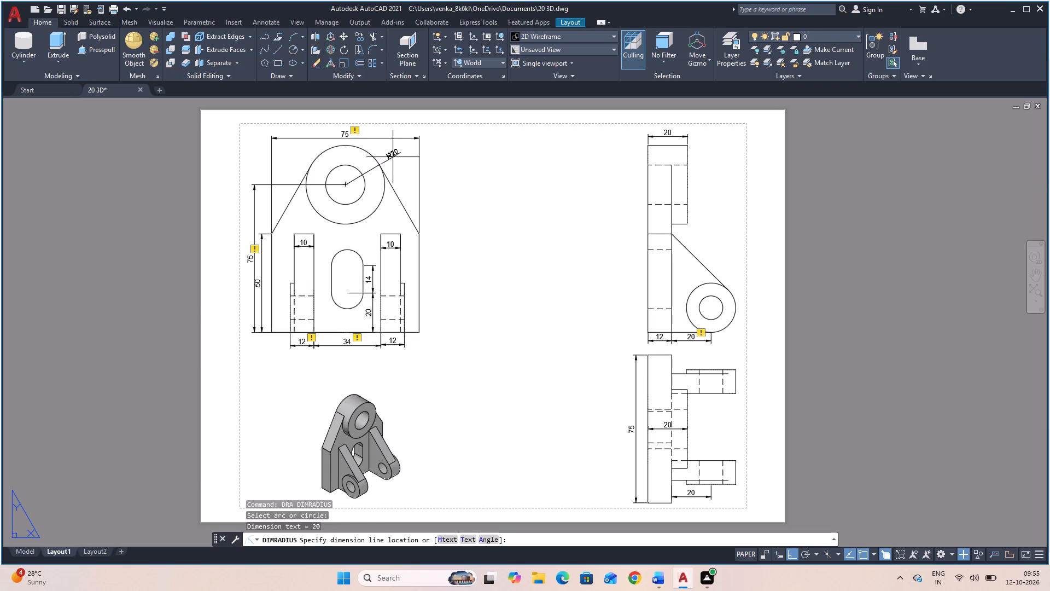
click(393, 157)
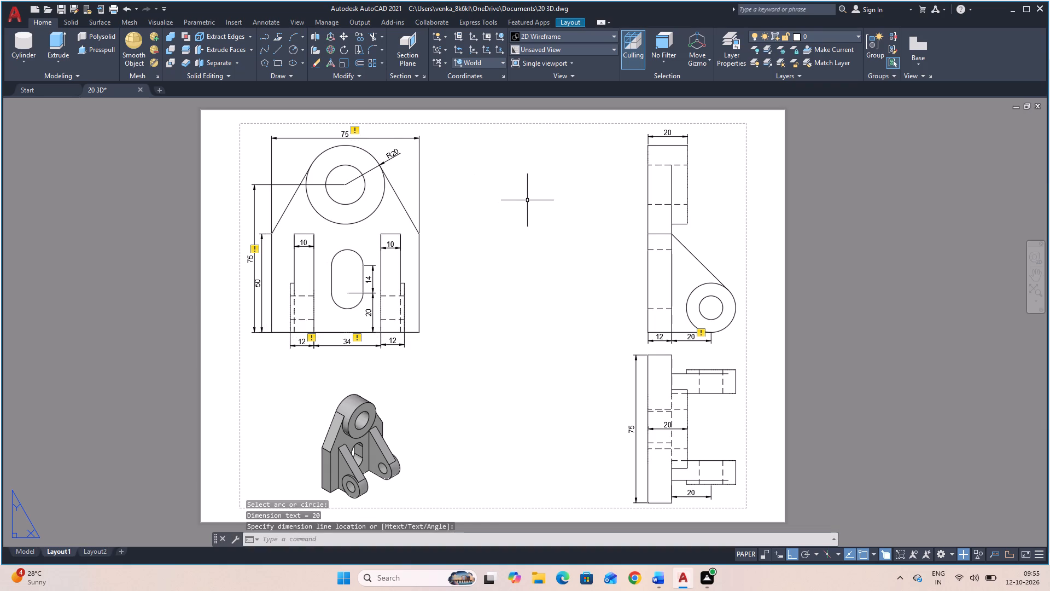
Add a diameter dimension to the large boss's hole in the slotted-face view, laid horizontally inside the hole.
key(d)
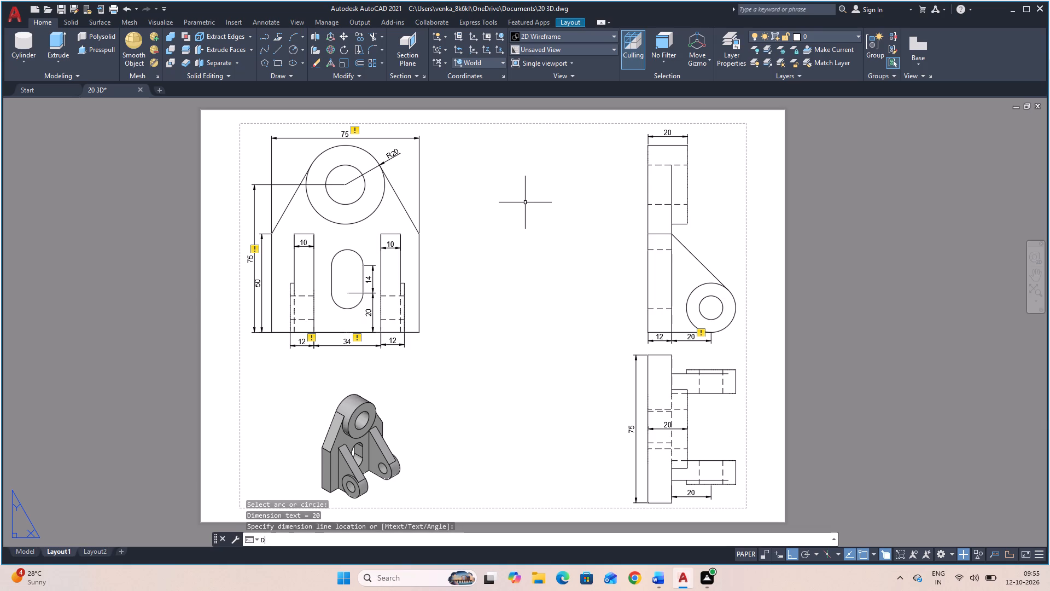
key(d)
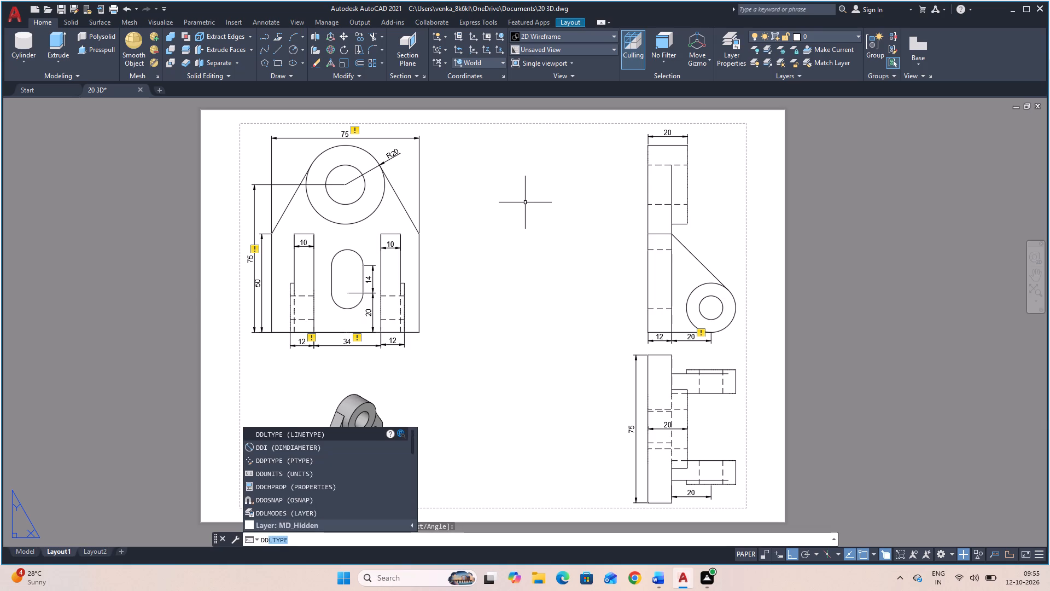
click(327, 450)
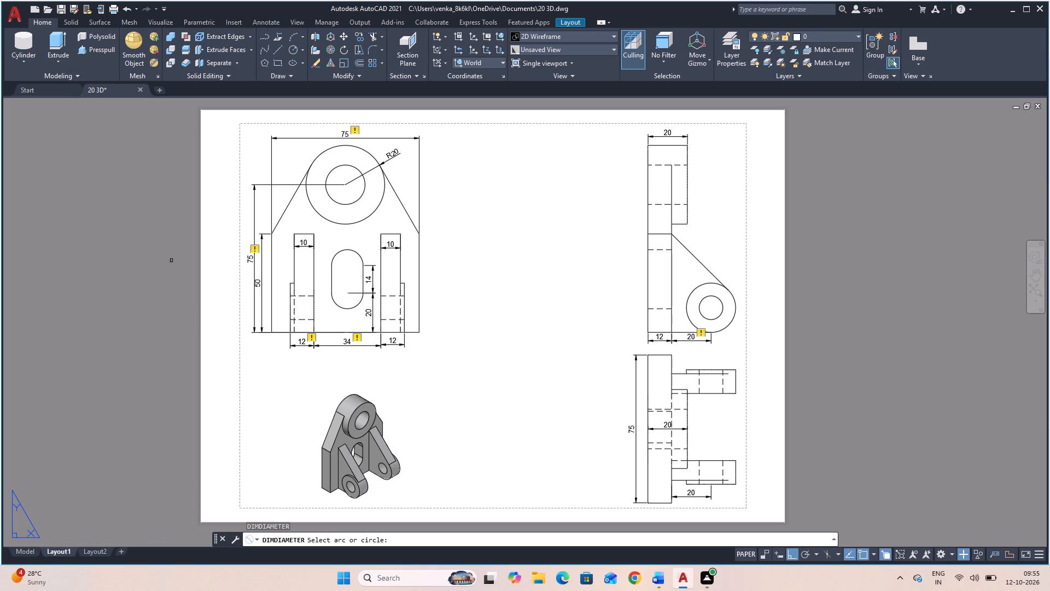
click(337, 167)
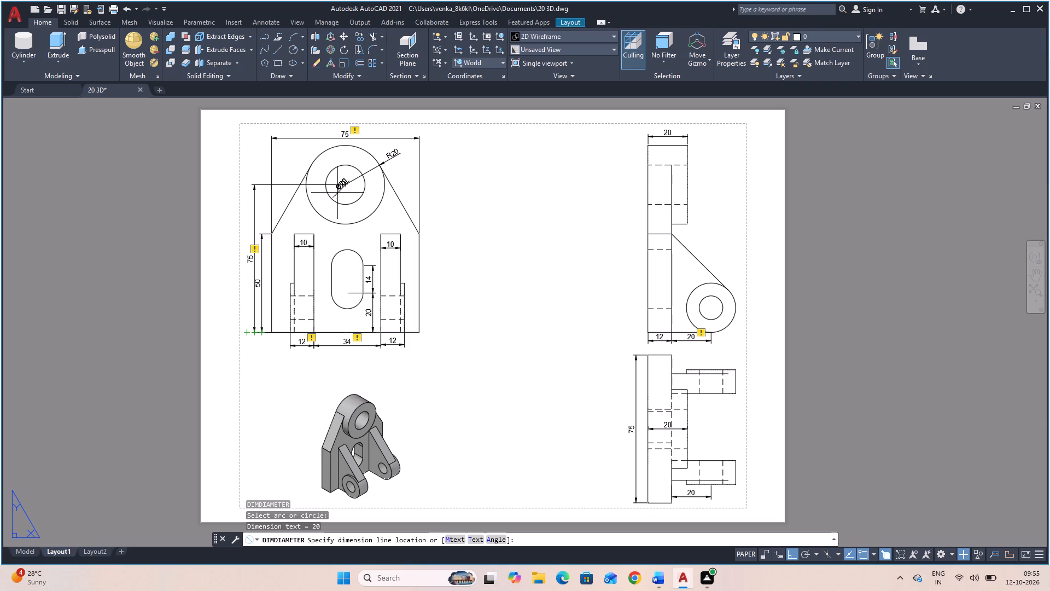
click(334, 185)
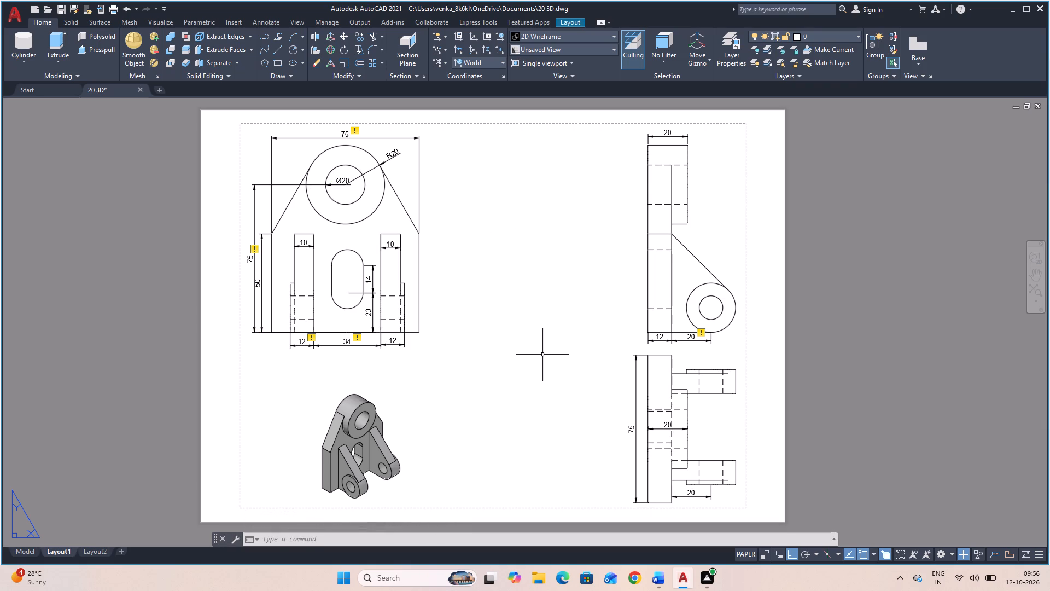
Add a radius dimension to the slot's upper arc, with its text just outside the slot.
text(DRA)
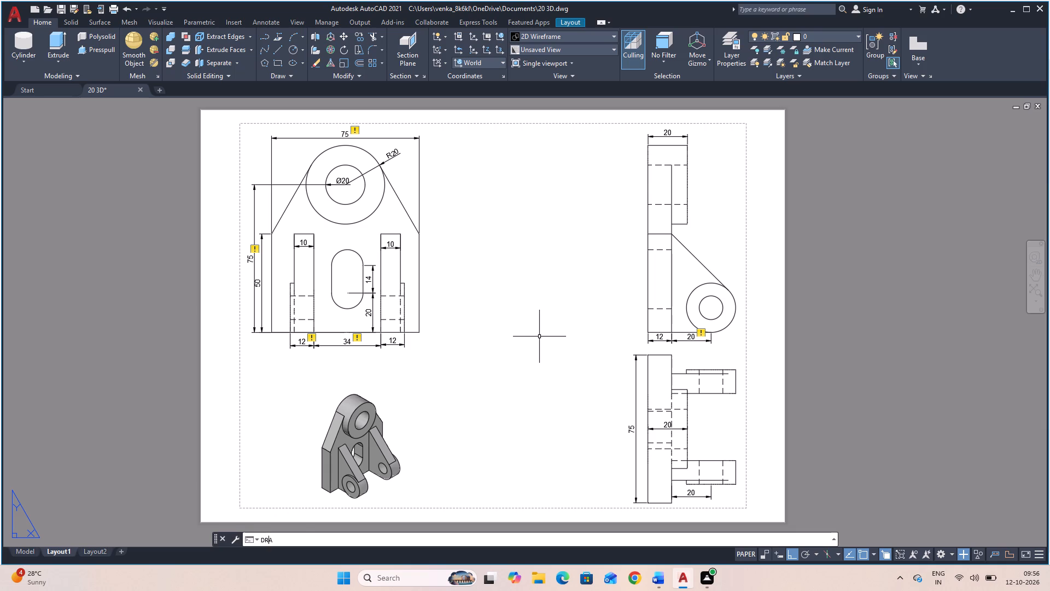
key(space)
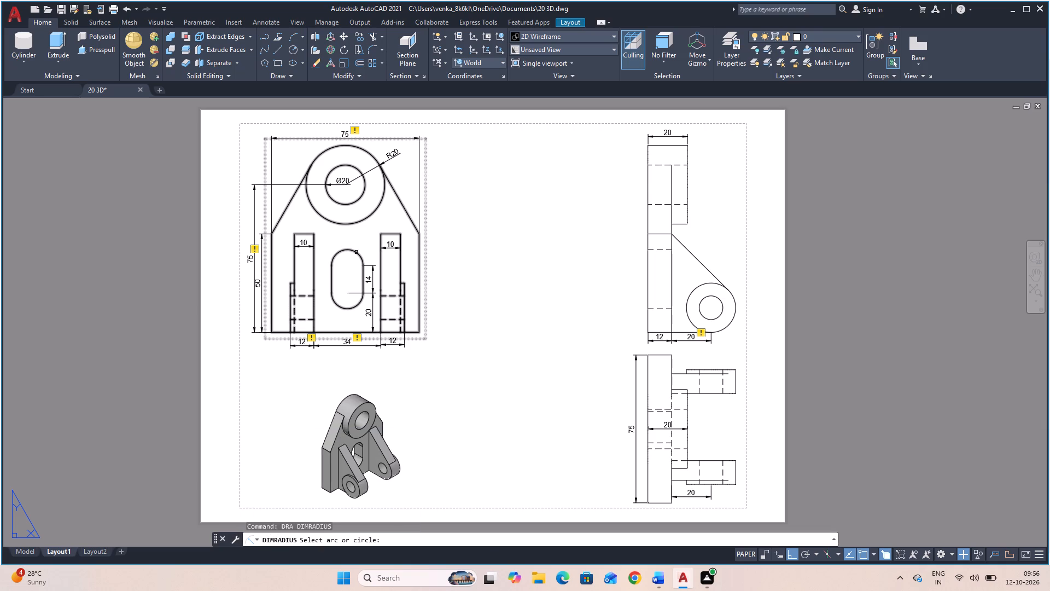
click(356, 252)
click(362, 245)
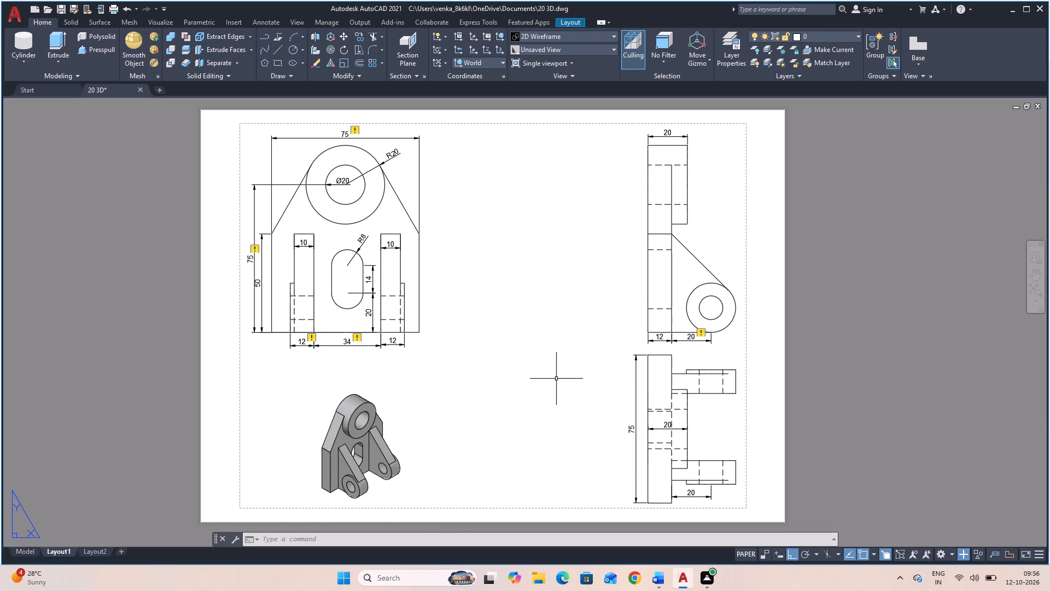
key(space)
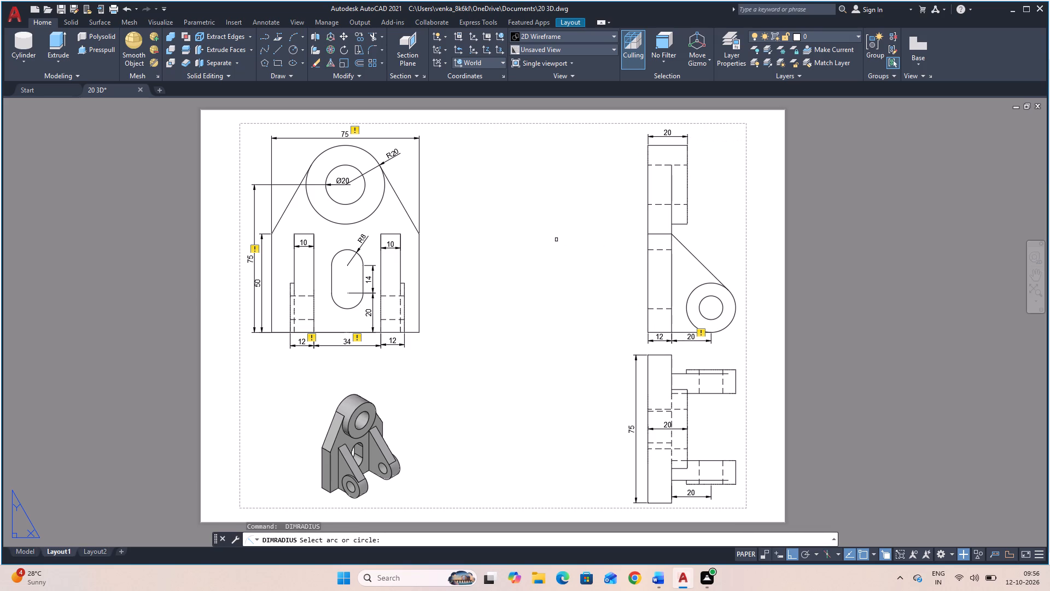
key(Escape)
Add a diameter dimension to the lug's hole in the side view, laid horizontally inside the hole.
text(DD)
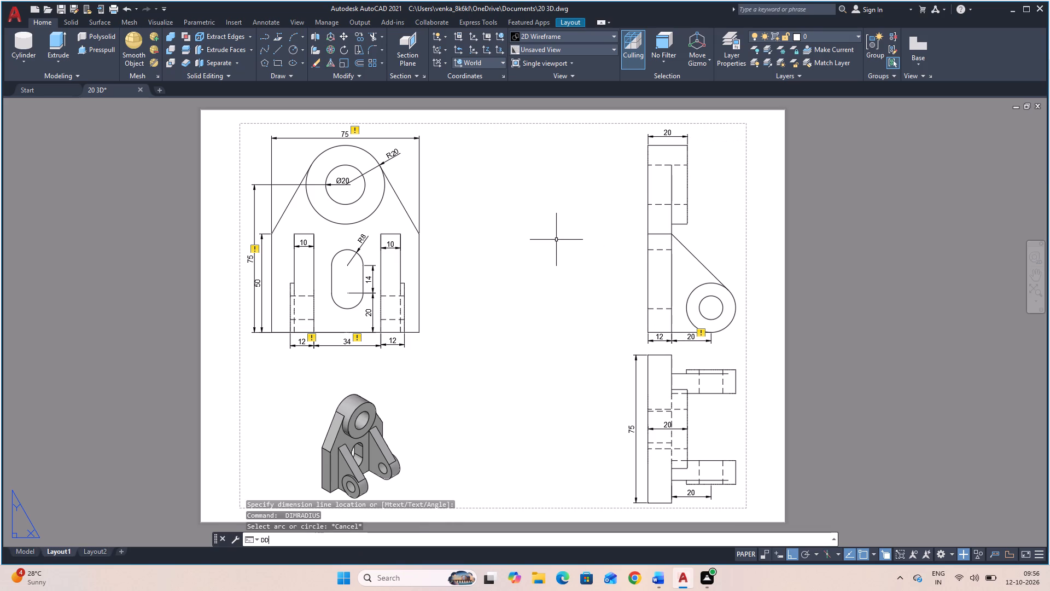
key(i)
key(space)
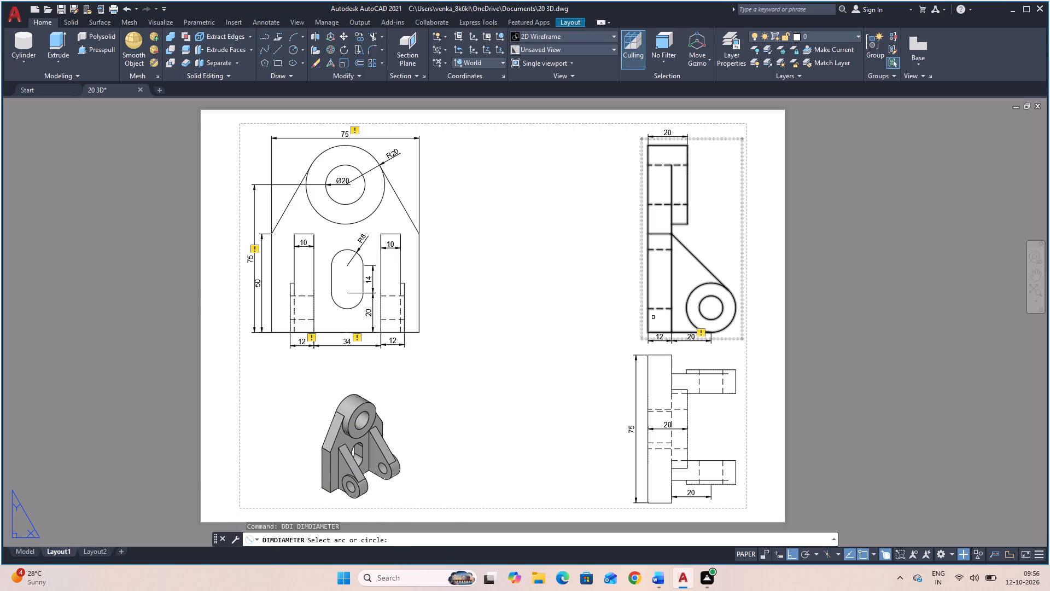
click(704, 299)
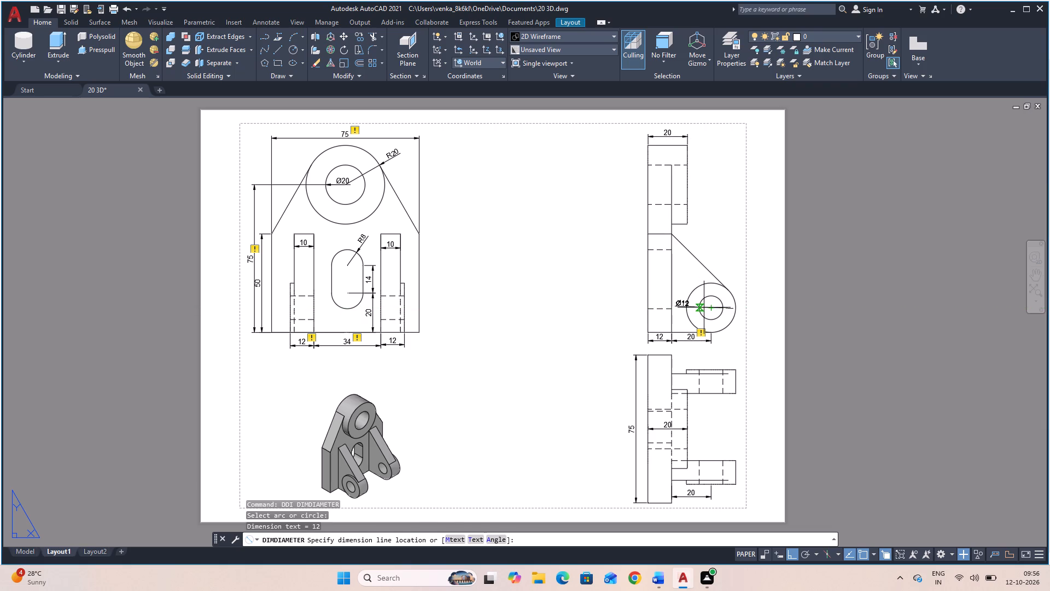
click(704, 308)
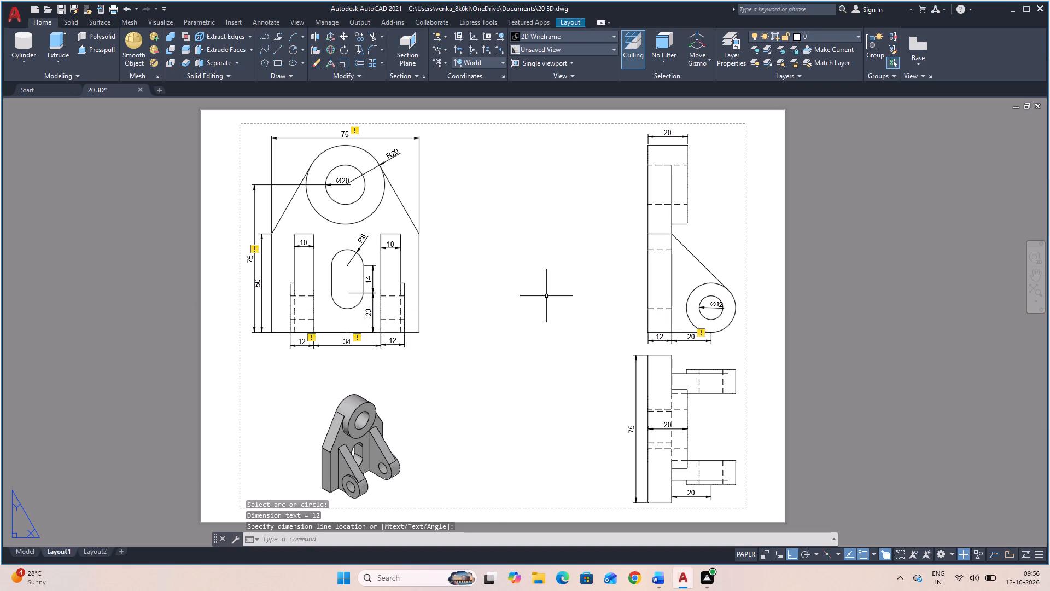
Add a diameter dimension to the lug's outer circle in the side view, angled with its text outside the circle.
key(space)
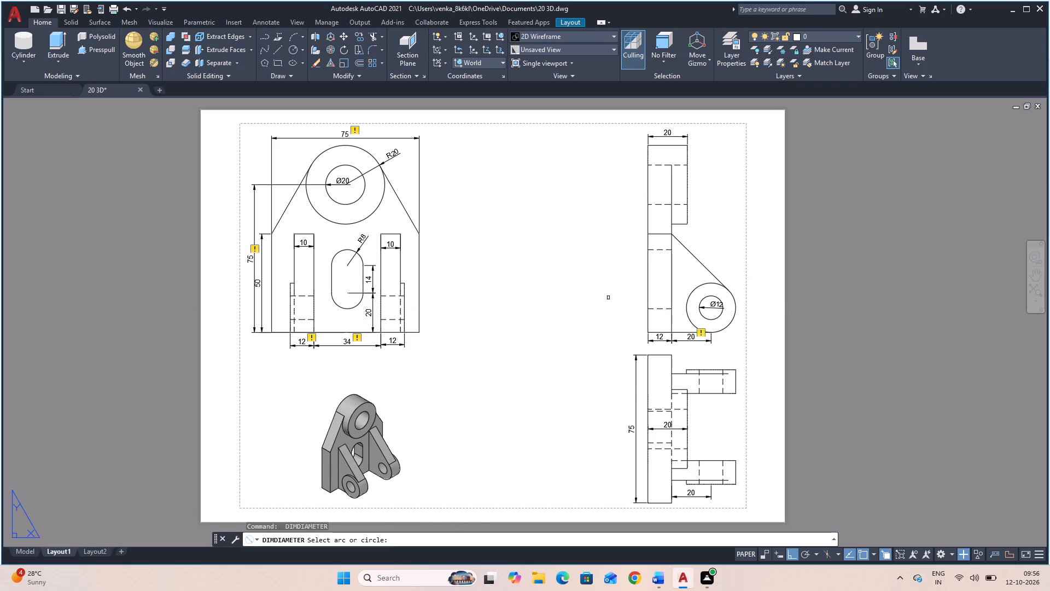
click(708, 283)
click(736, 280)
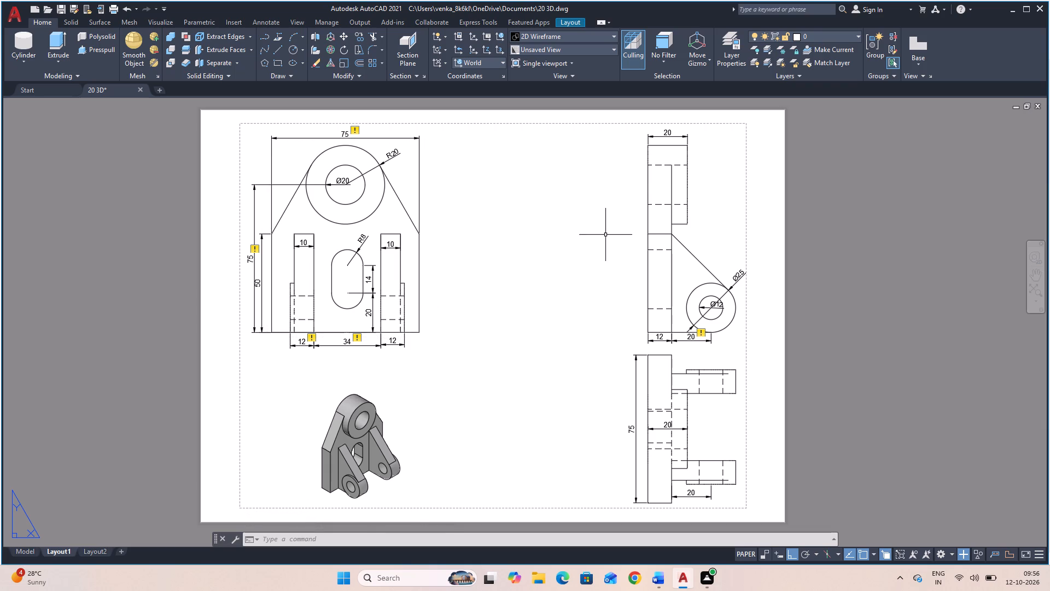
Set up a plot of Layout1 with the DWG To PDF.pc3 plotter and a window plot area just around the sheet's printable border.
key(ctrl+p)
click(509, 208)
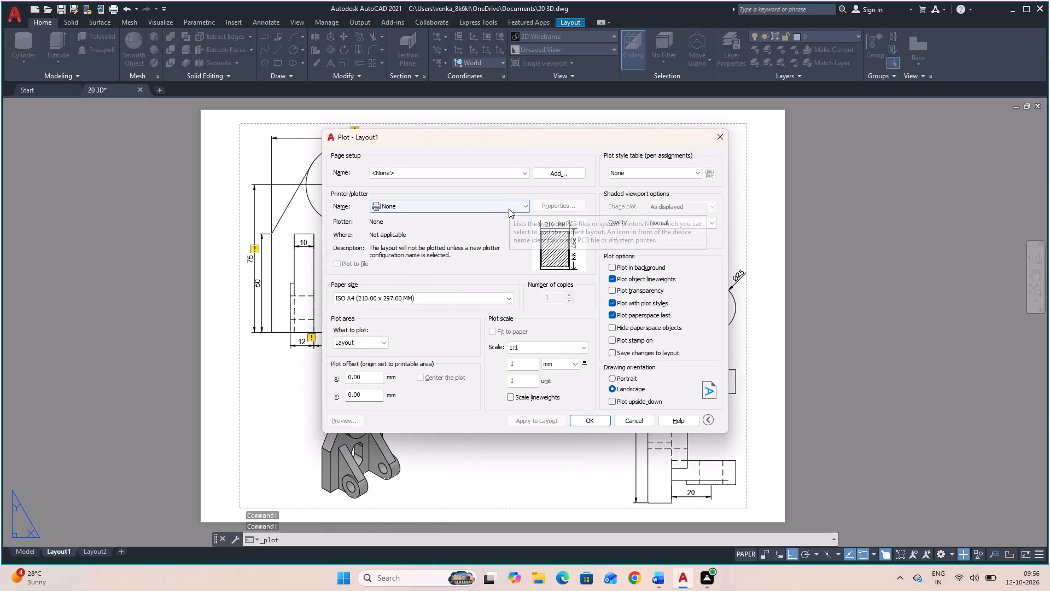
click(465, 325)
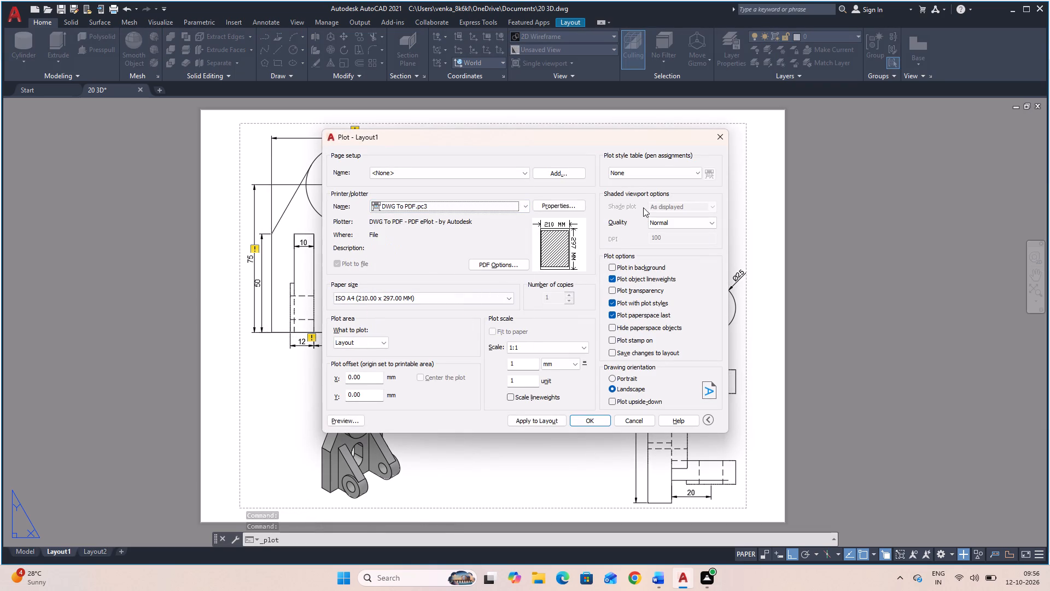
click(381, 345)
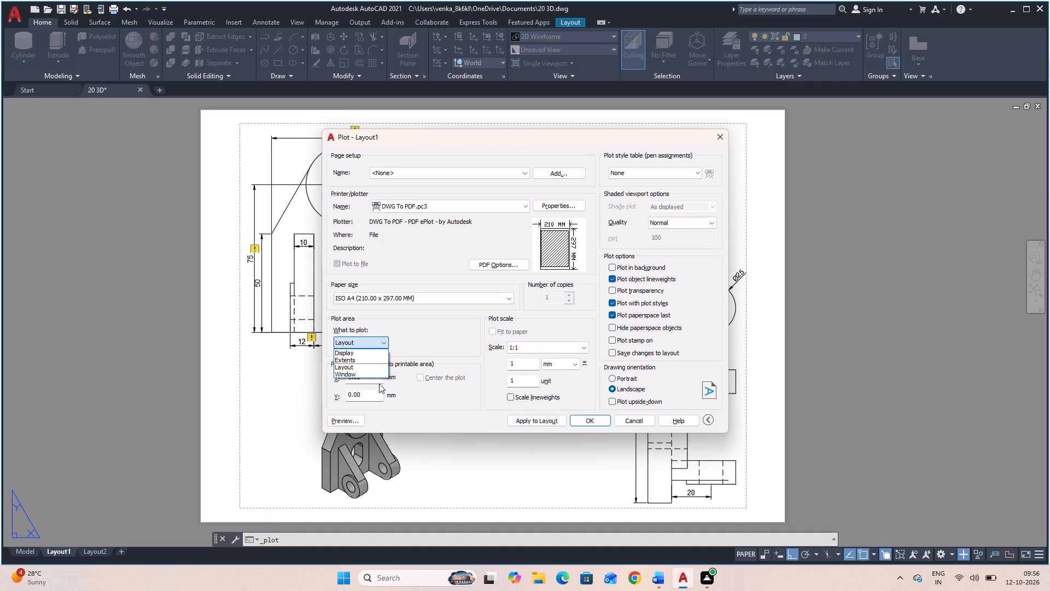
click(378, 373)
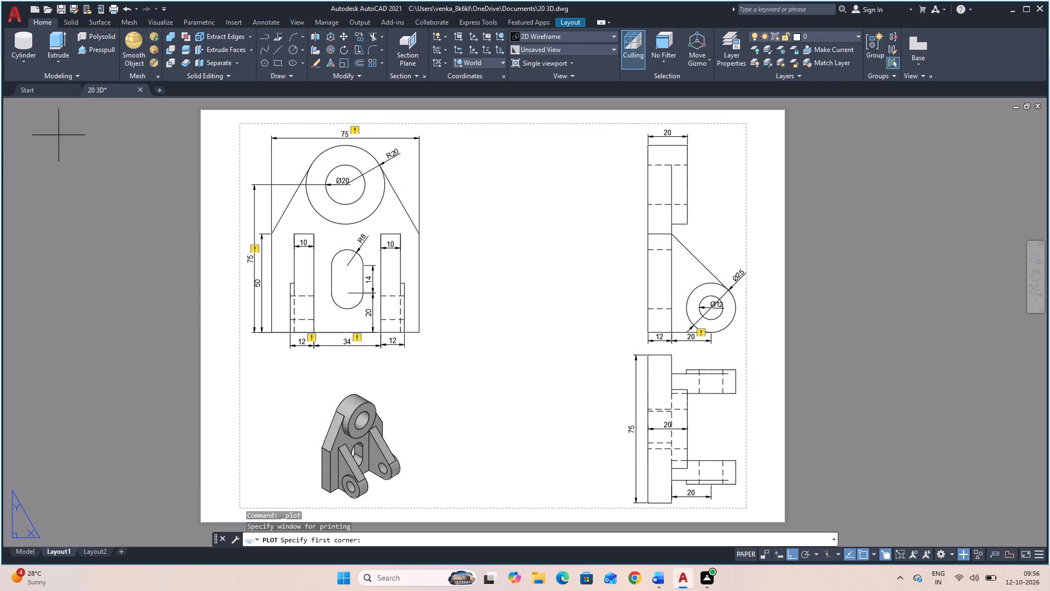
click(238, 121)
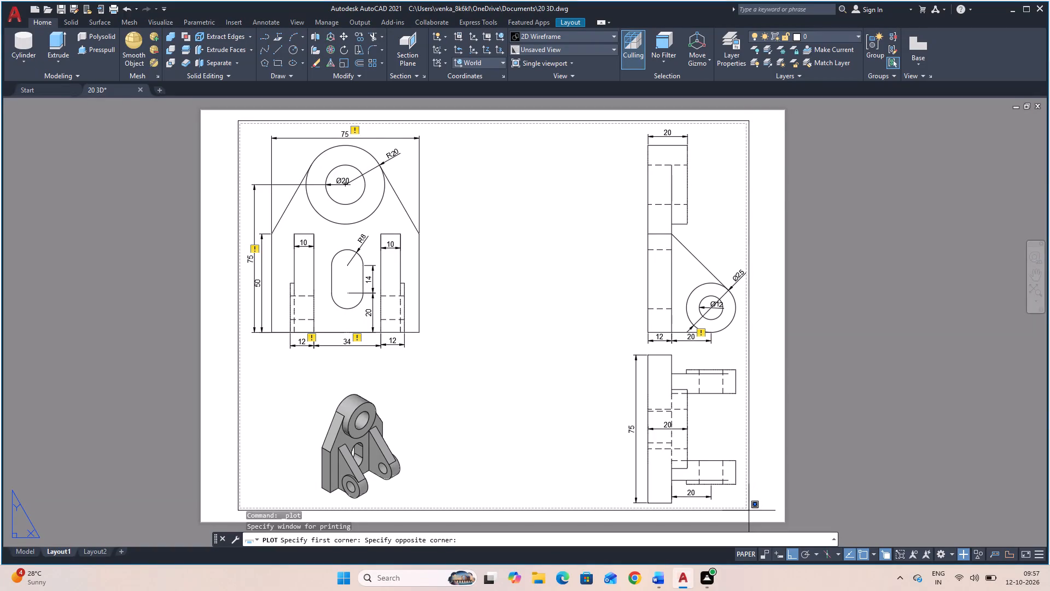
click(749, 511)
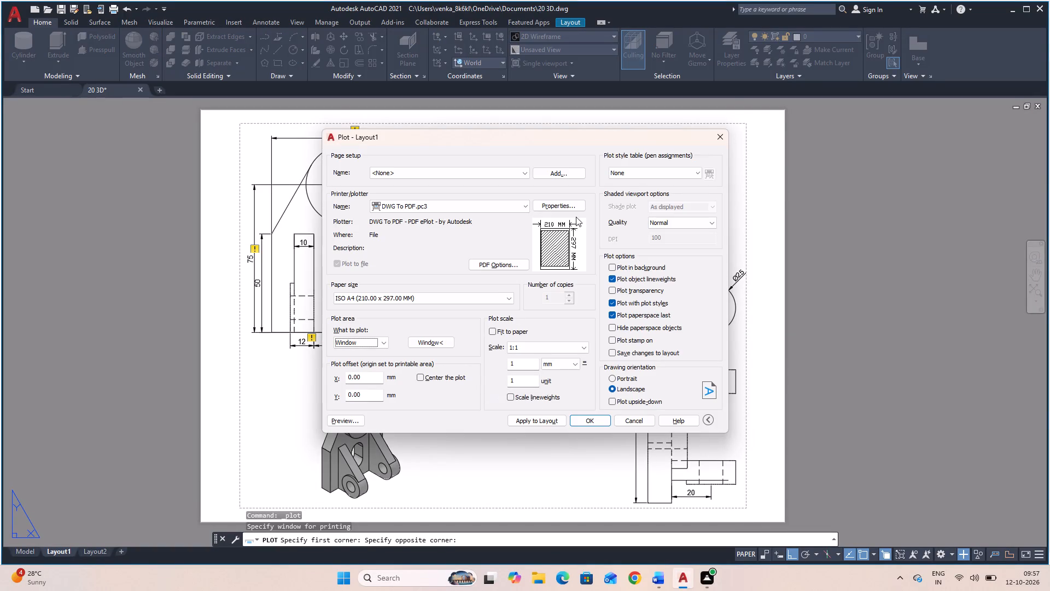
Assign the monochrome.ctb plot style table, centre the plot, and check the sheet in a plot preview.
click(642, 173)
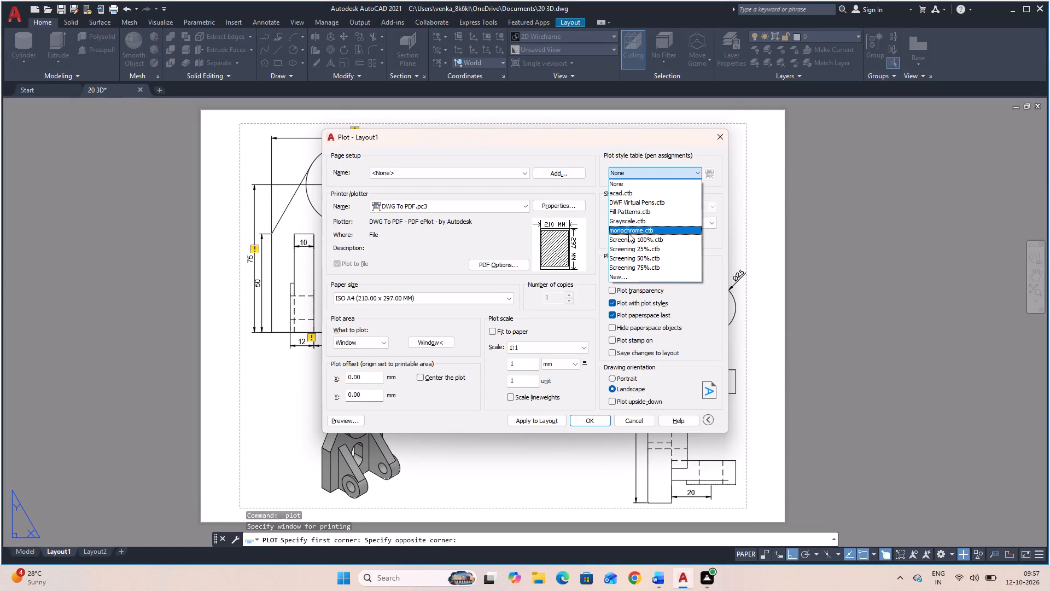
click(629, 233)
click(423, 379)
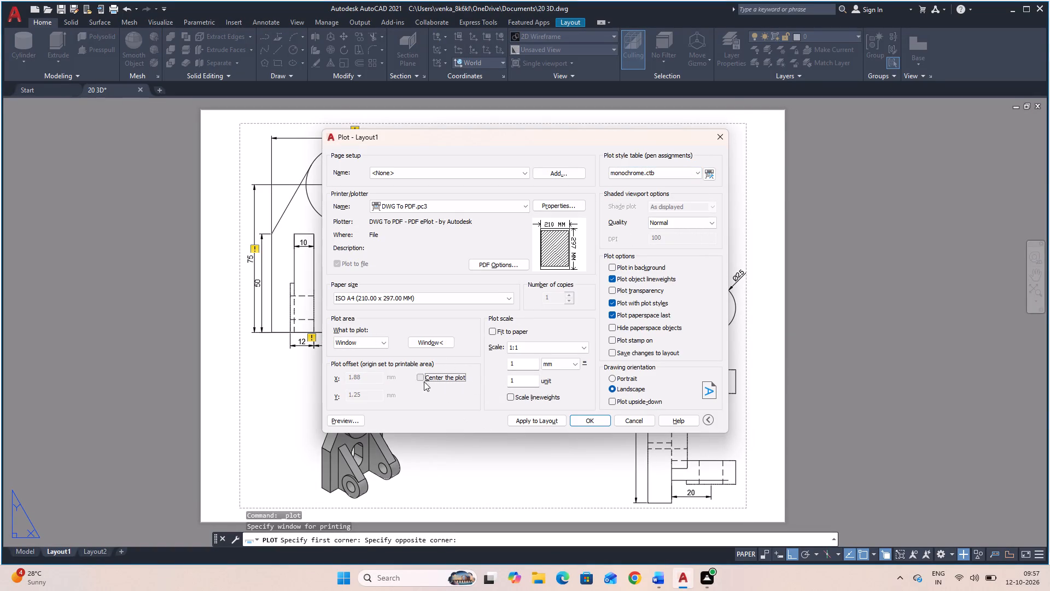
click(339, 418)
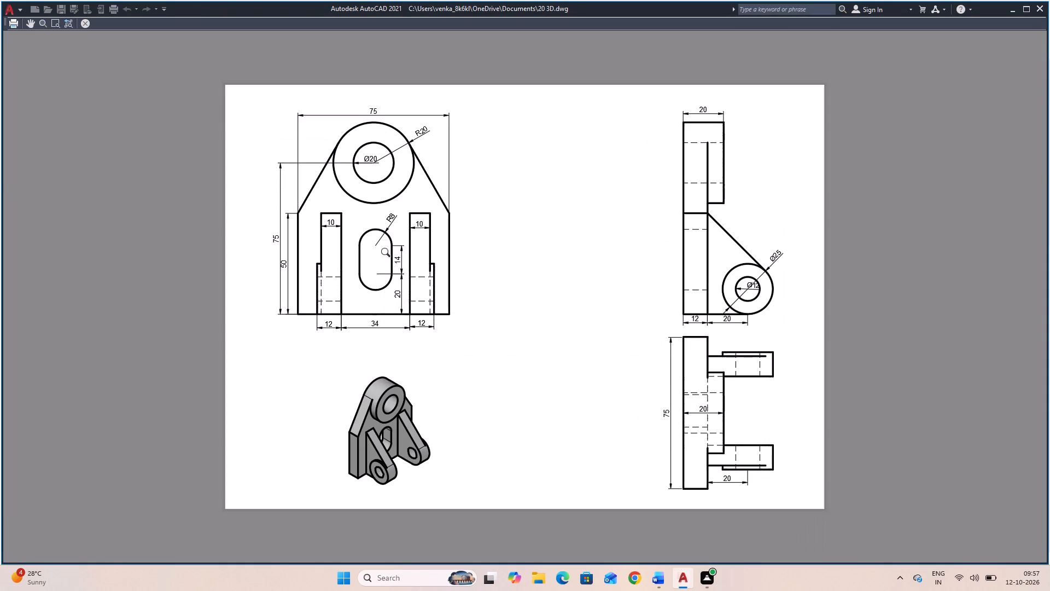
click(88, 27)
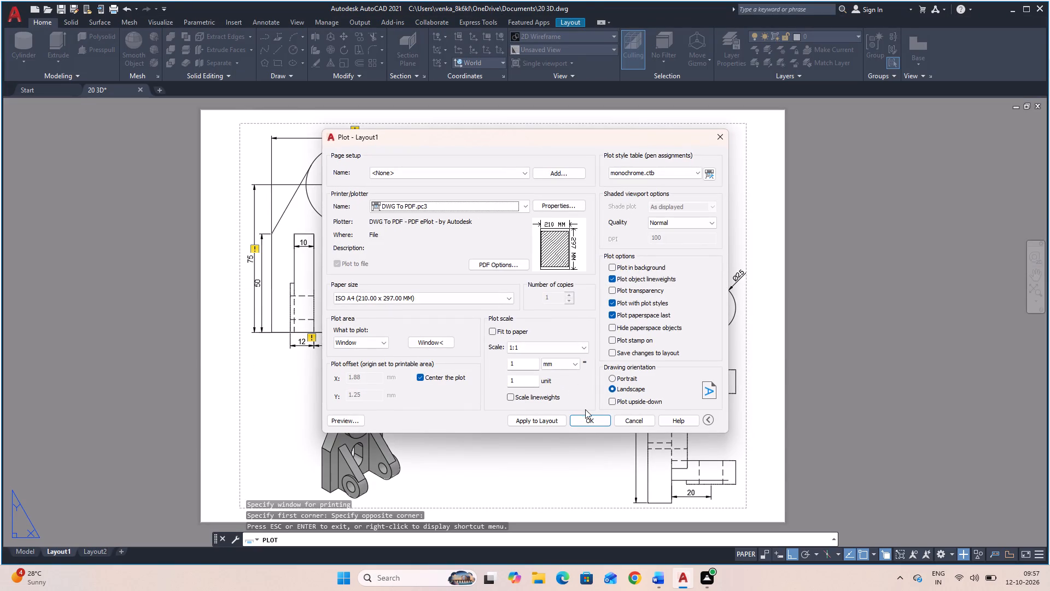
Plot the sheet to a PDF named 20 3D in the Documents folder, and close the PDF once it opens.
click(590, 422)
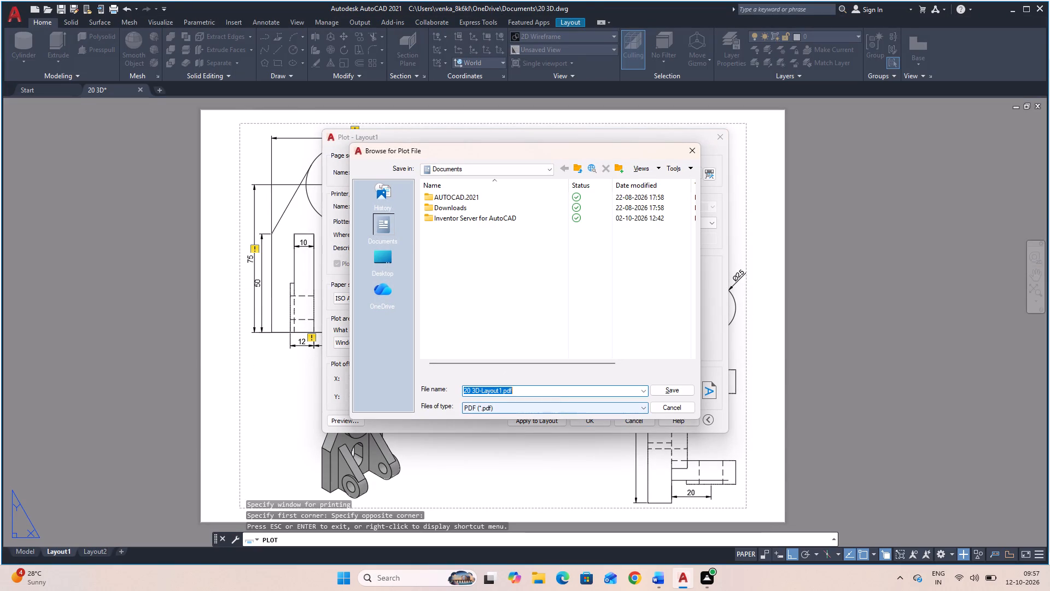
click(560, 391)
key(BackSpace)
key(BackSpace)
key(BackSpace)
key(BackSpace)
key(BackSpace)
key(BackSpace)
key(BackSpace)
key(BackSpace)
key(BackSpace)
key(BackSpace)
key(BackSpace)
key(BackSpace)
key(BackSpace)
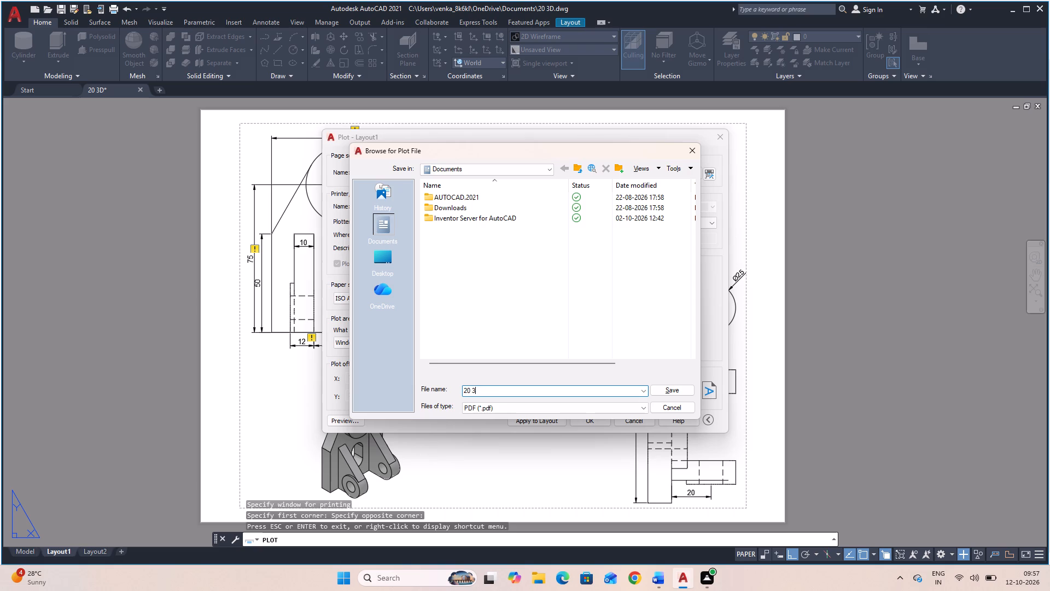
key(d)
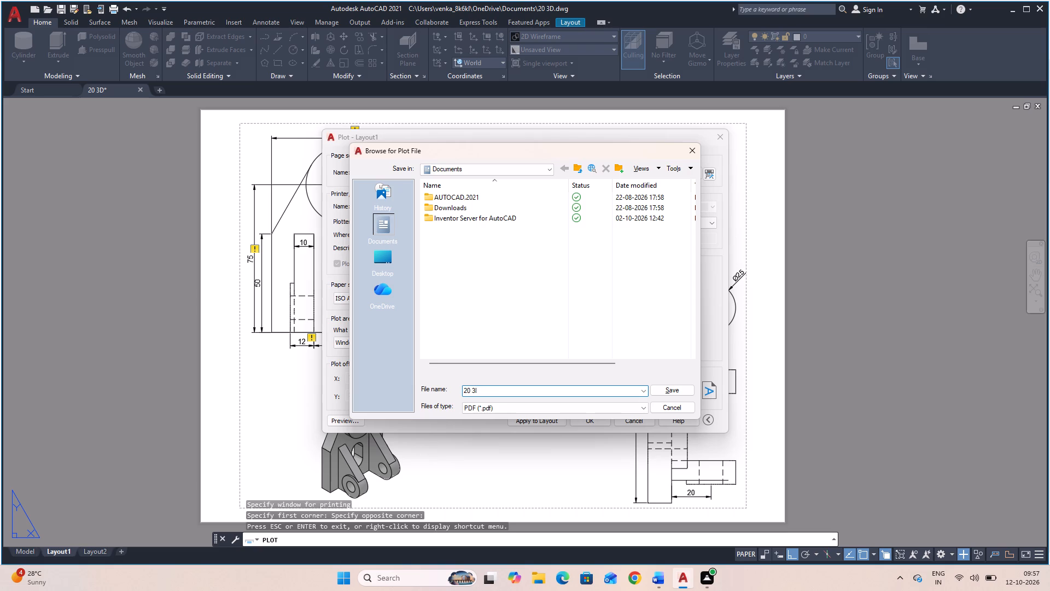
click(689, 393)
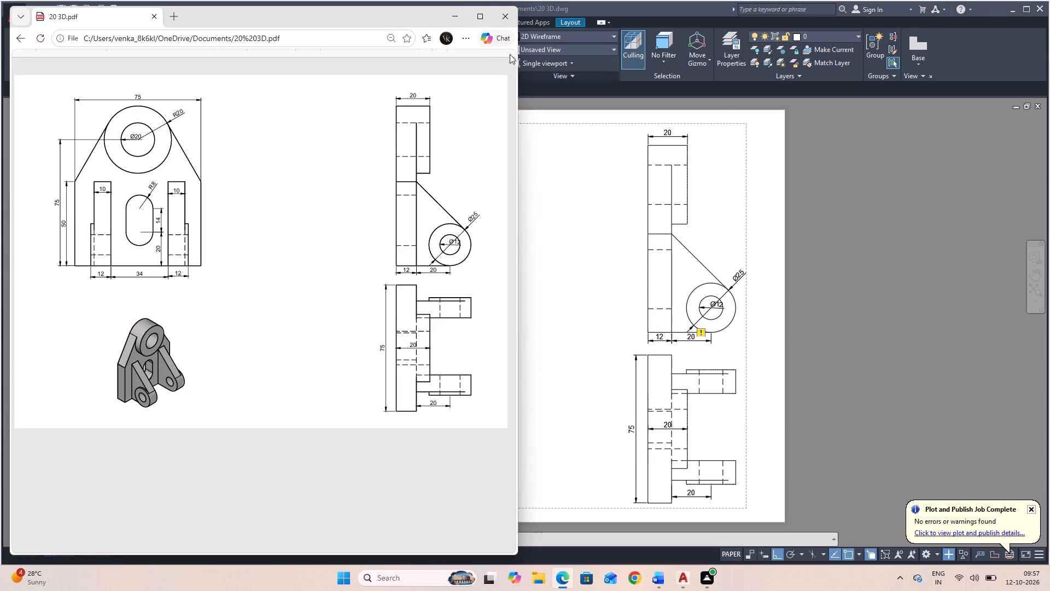
click(501, 19)
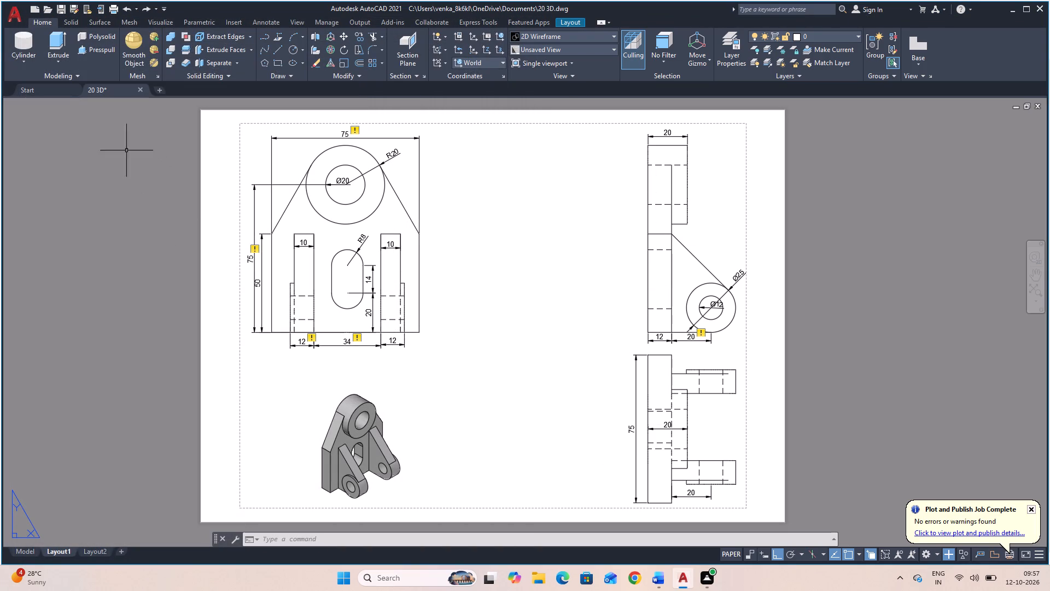
Switch from Layout1 back to model space to show the 3D bracket.
click(31, 551)
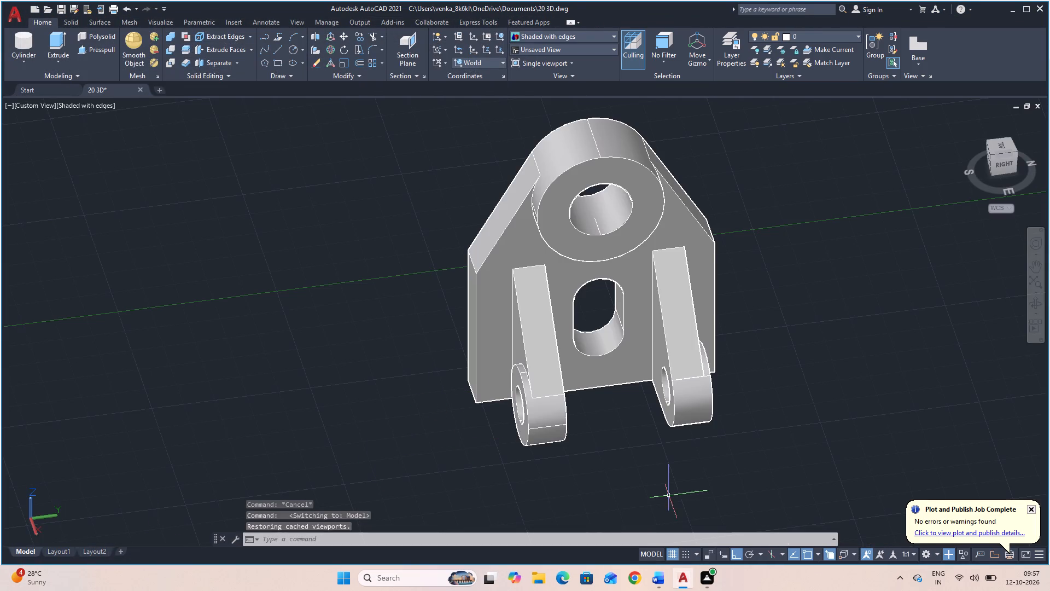